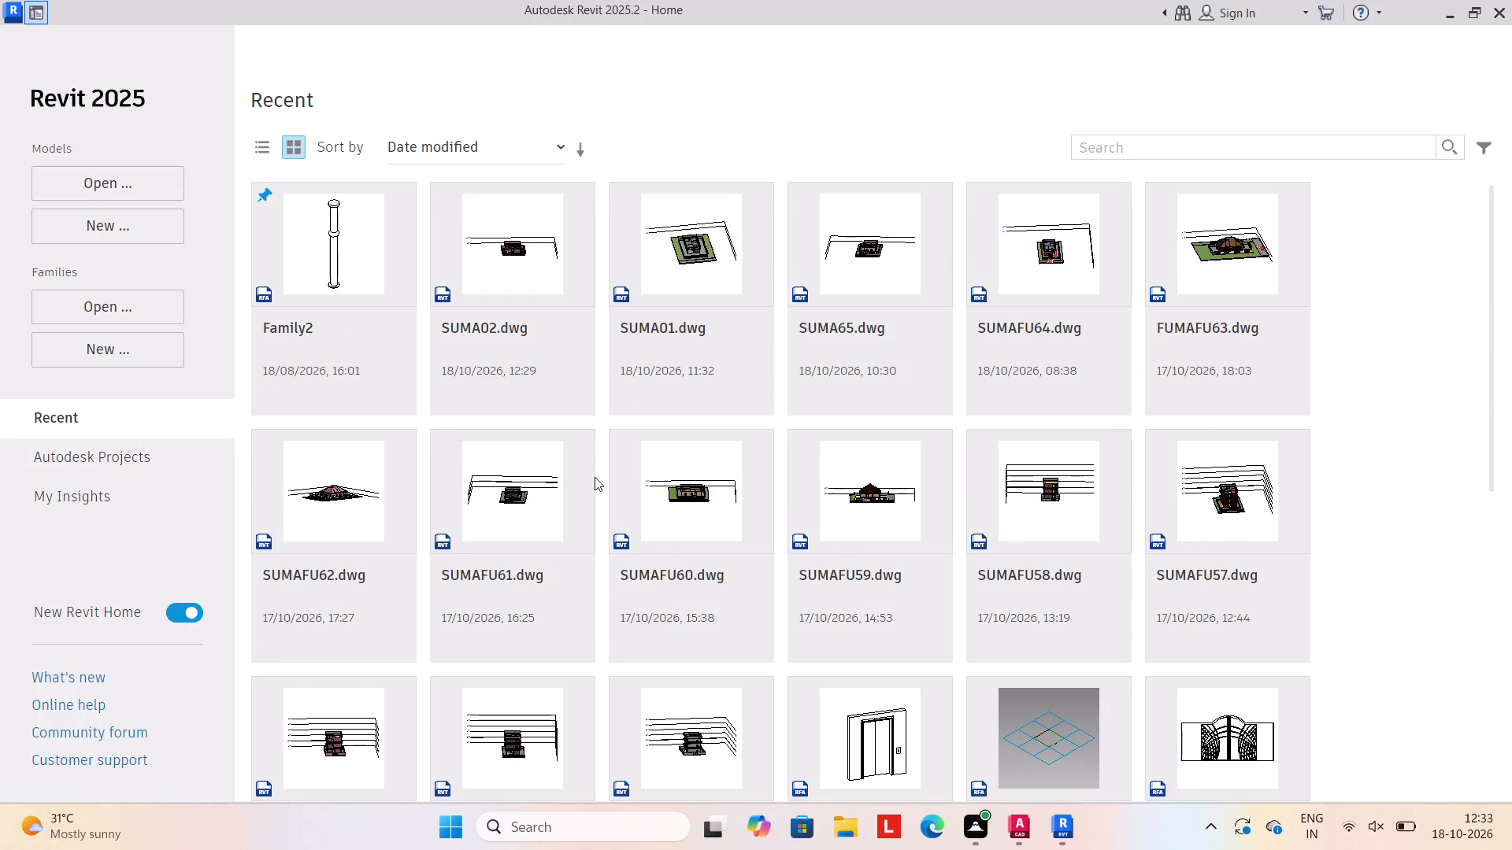
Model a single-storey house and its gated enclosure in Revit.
Create a new project from the default template in the English-Imperial templates folder.
left_click(124, 216)
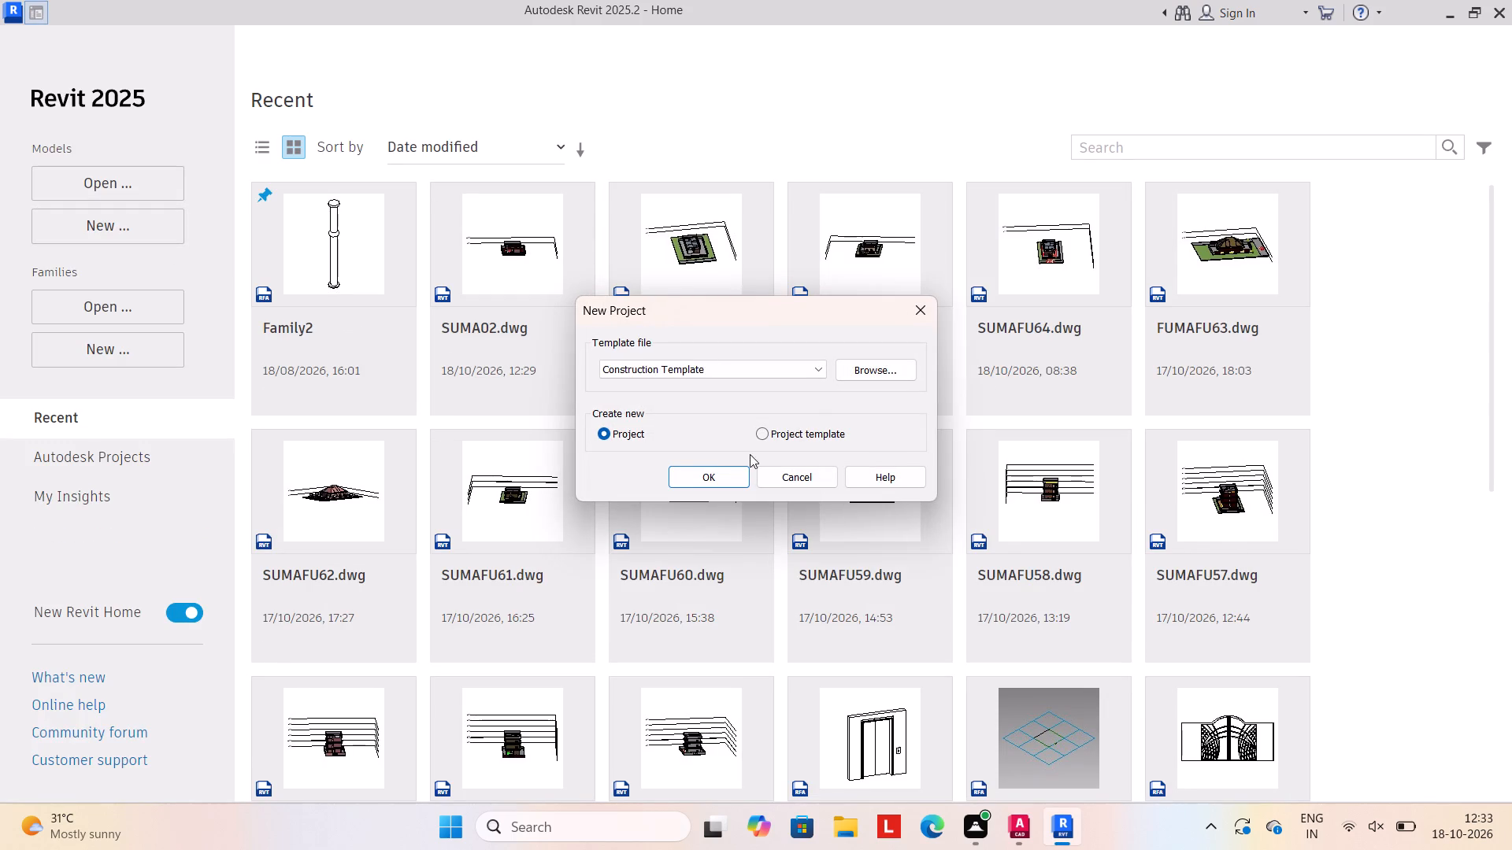
left_click(873, 365)
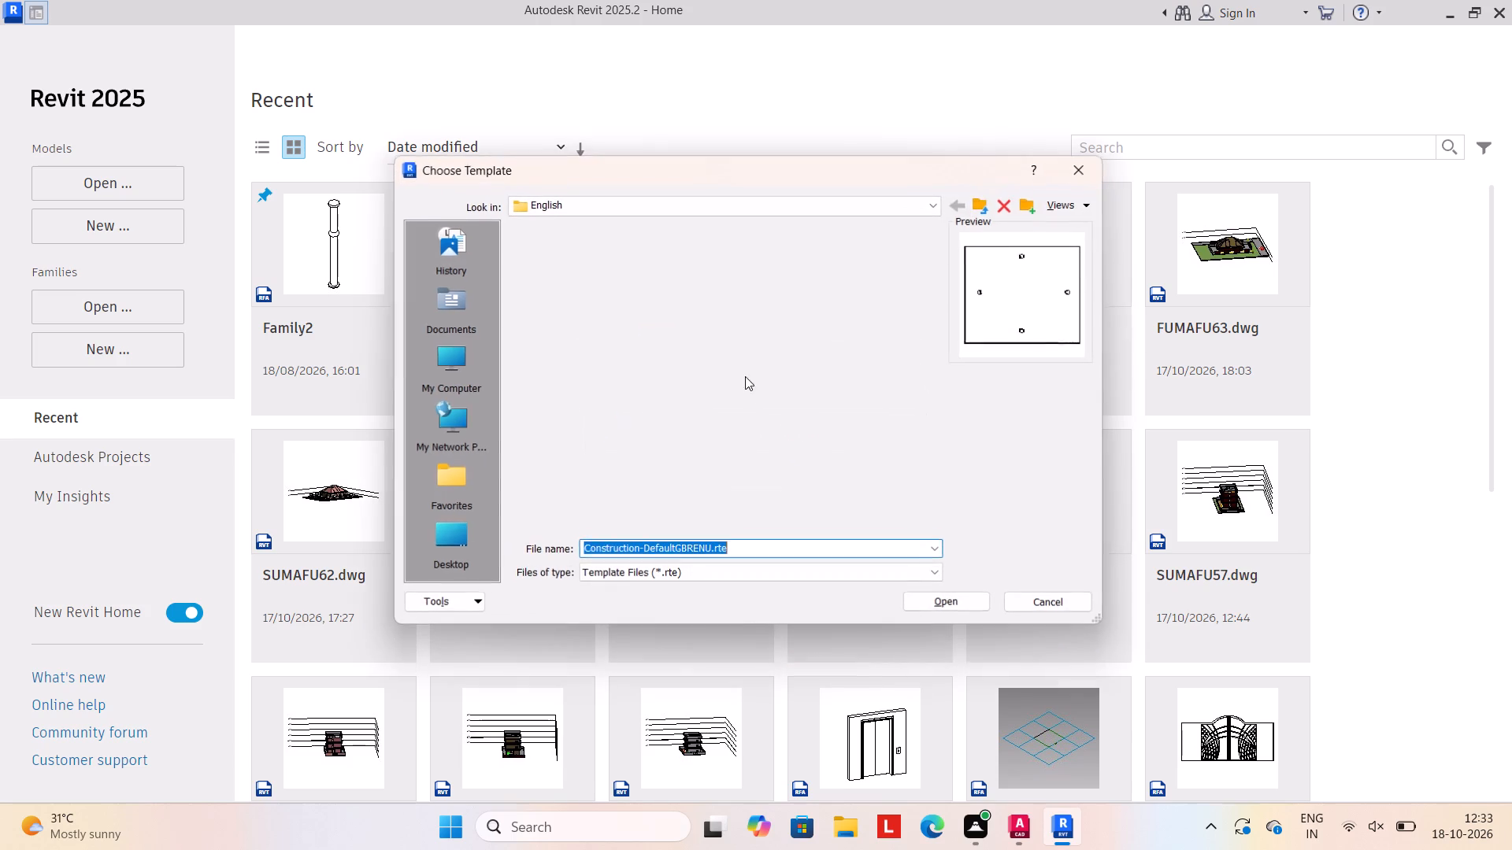
left_click(987, 198)
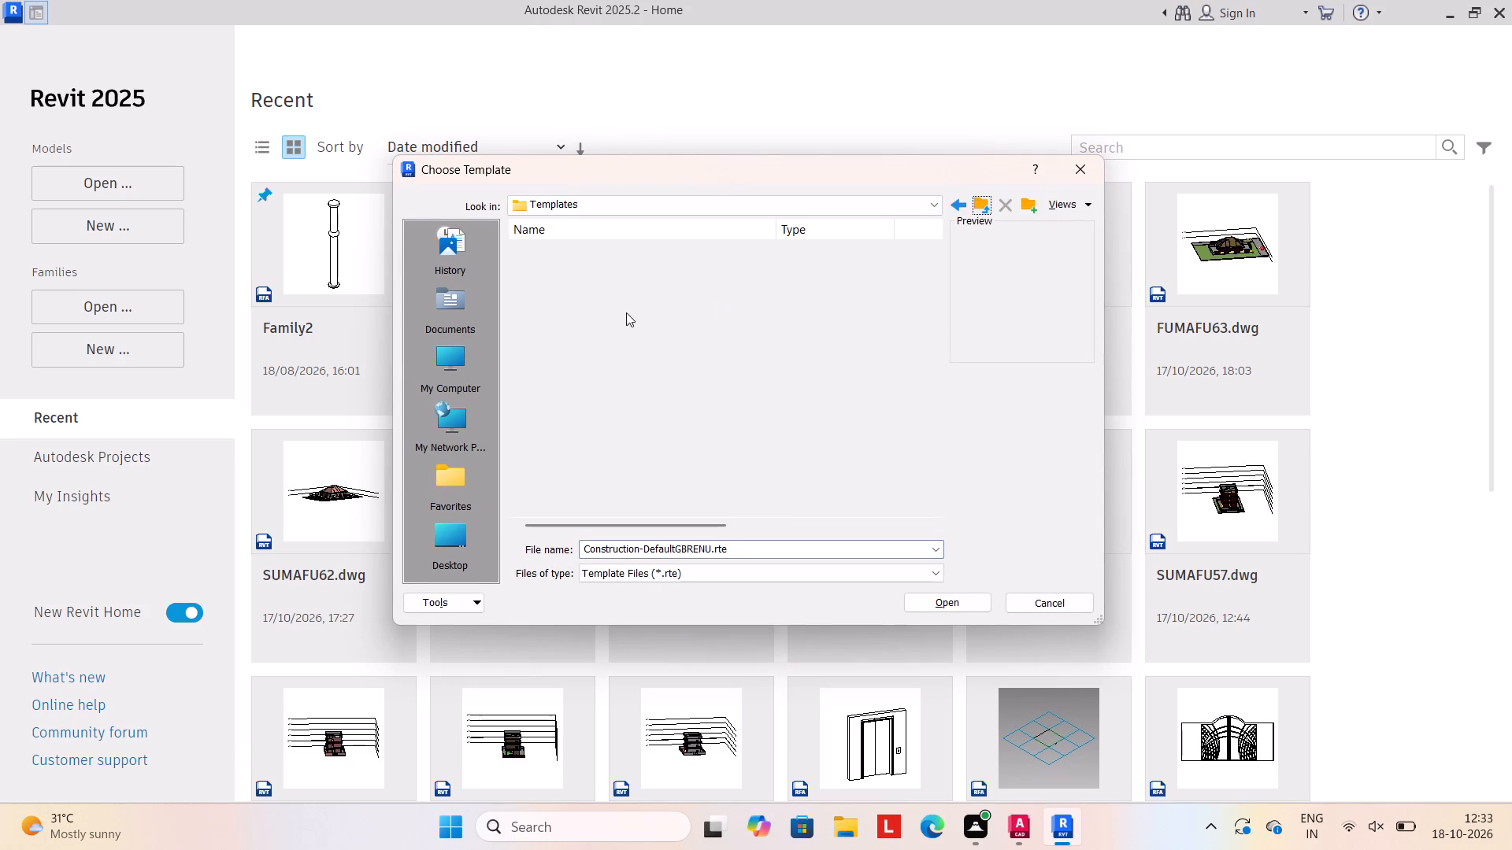
double_click(602, 301)
double_click(574, 286)
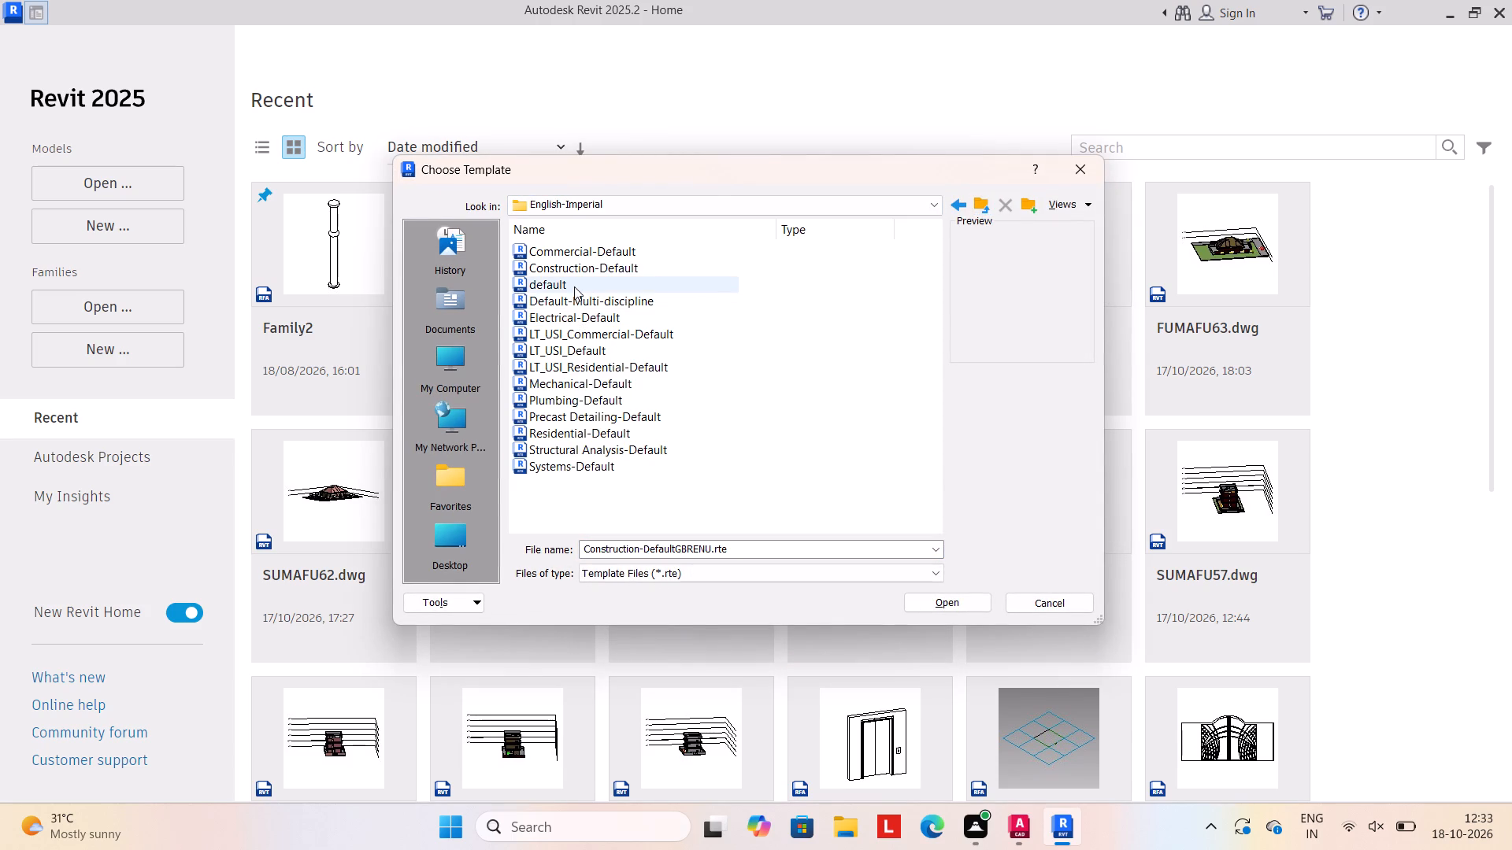
left_click(702, 482)
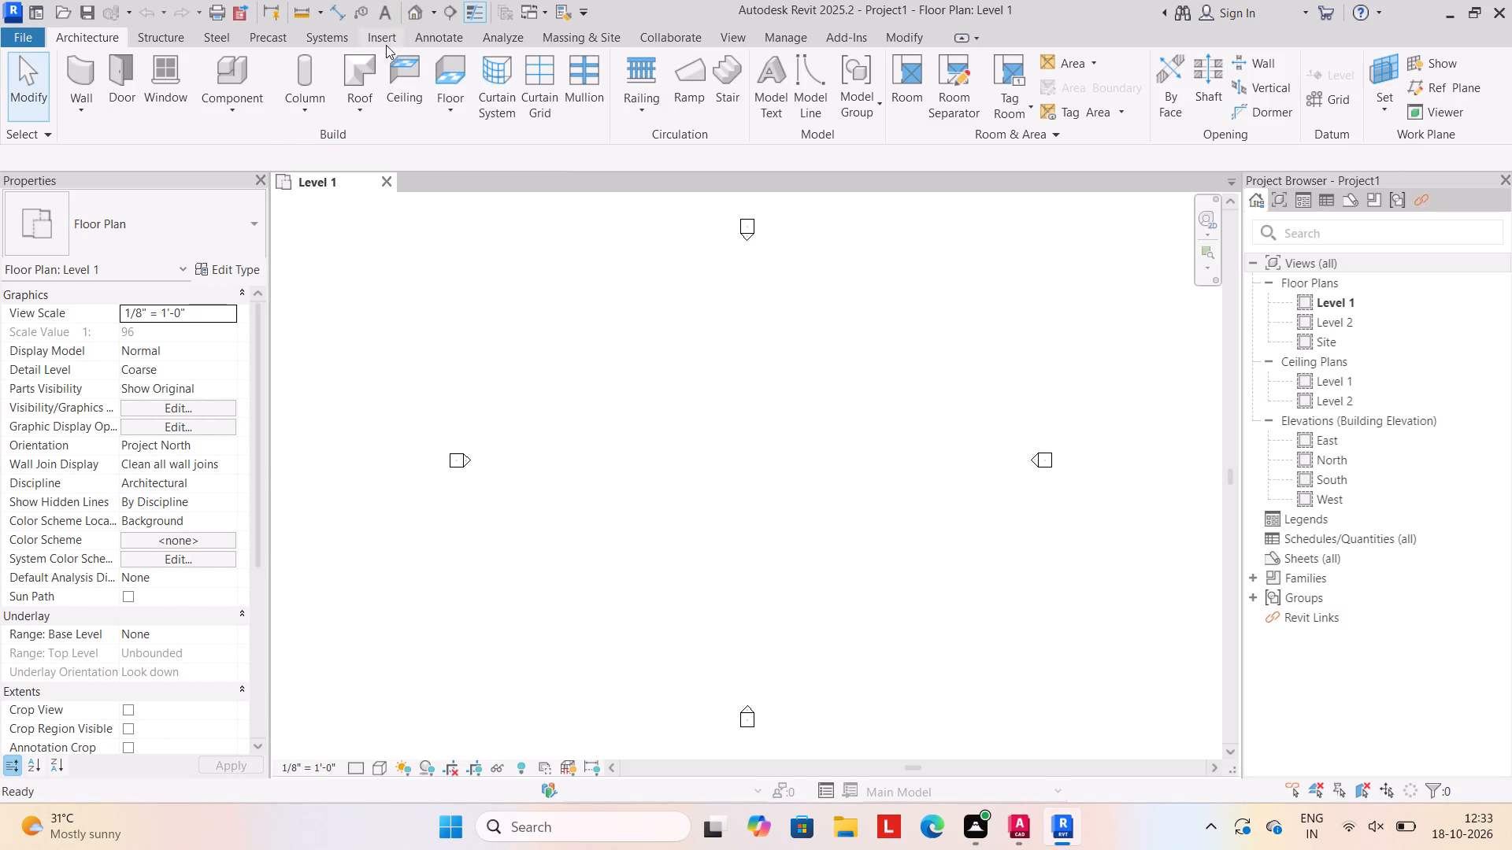
Link the SUMA03 DWG from the Desktop into Level 1 with Auto - Center to Center positioning.
left_click(386, 39)
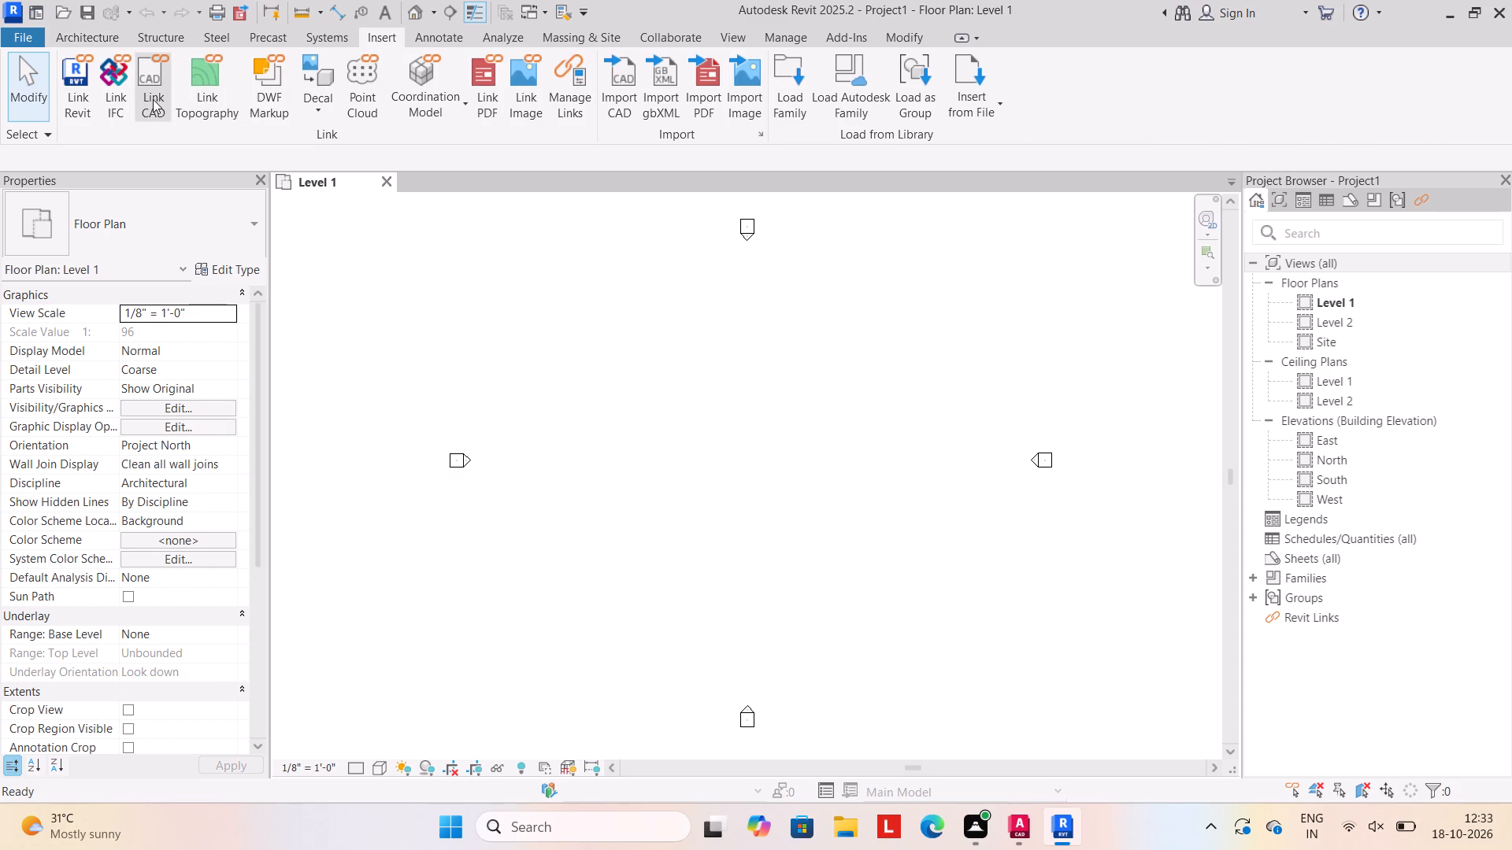
left_click(151, 93)
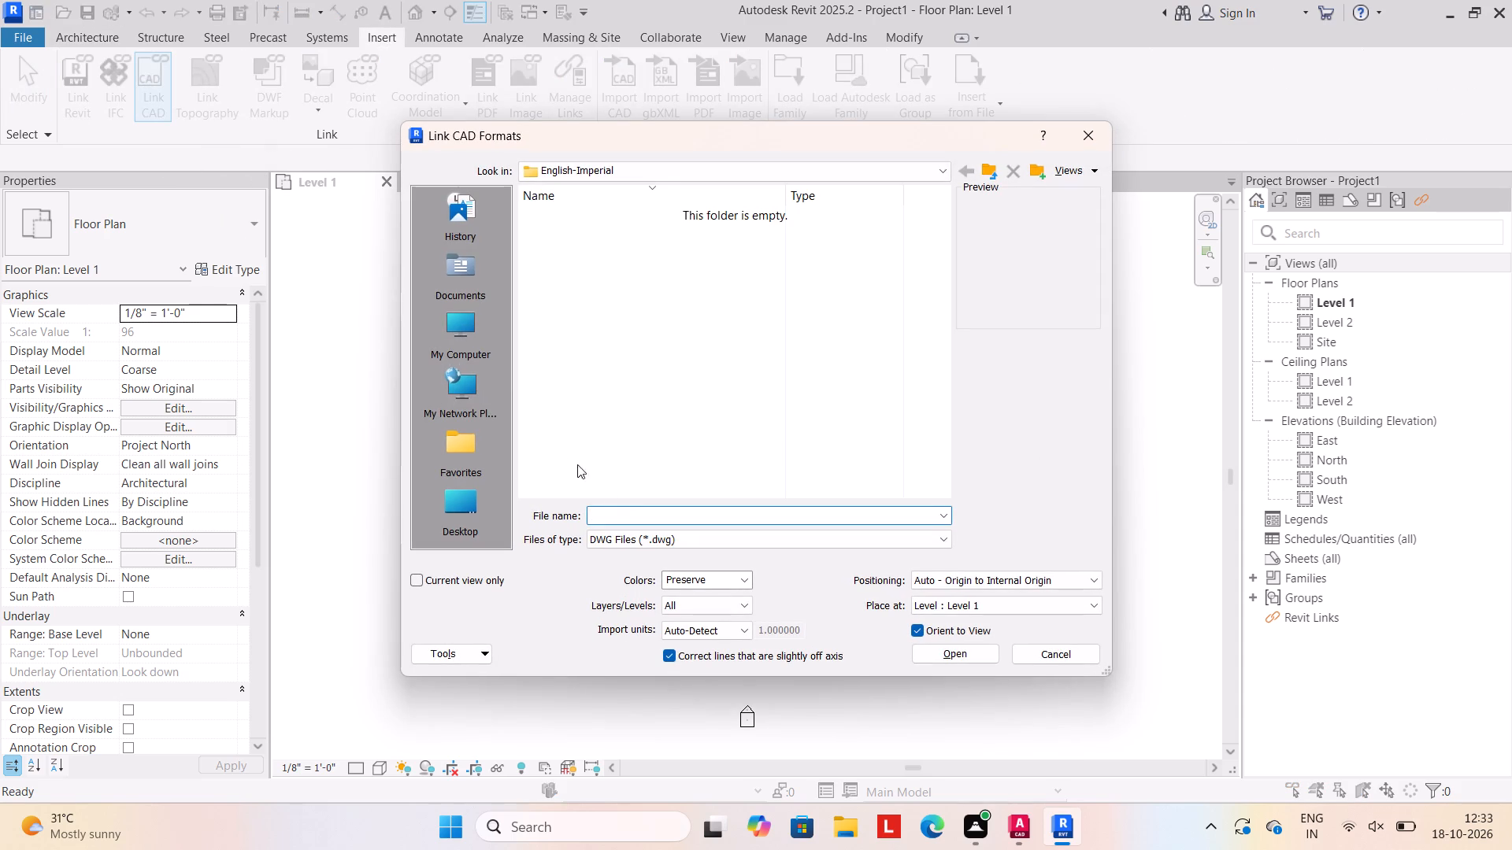
left_click(461, 493)
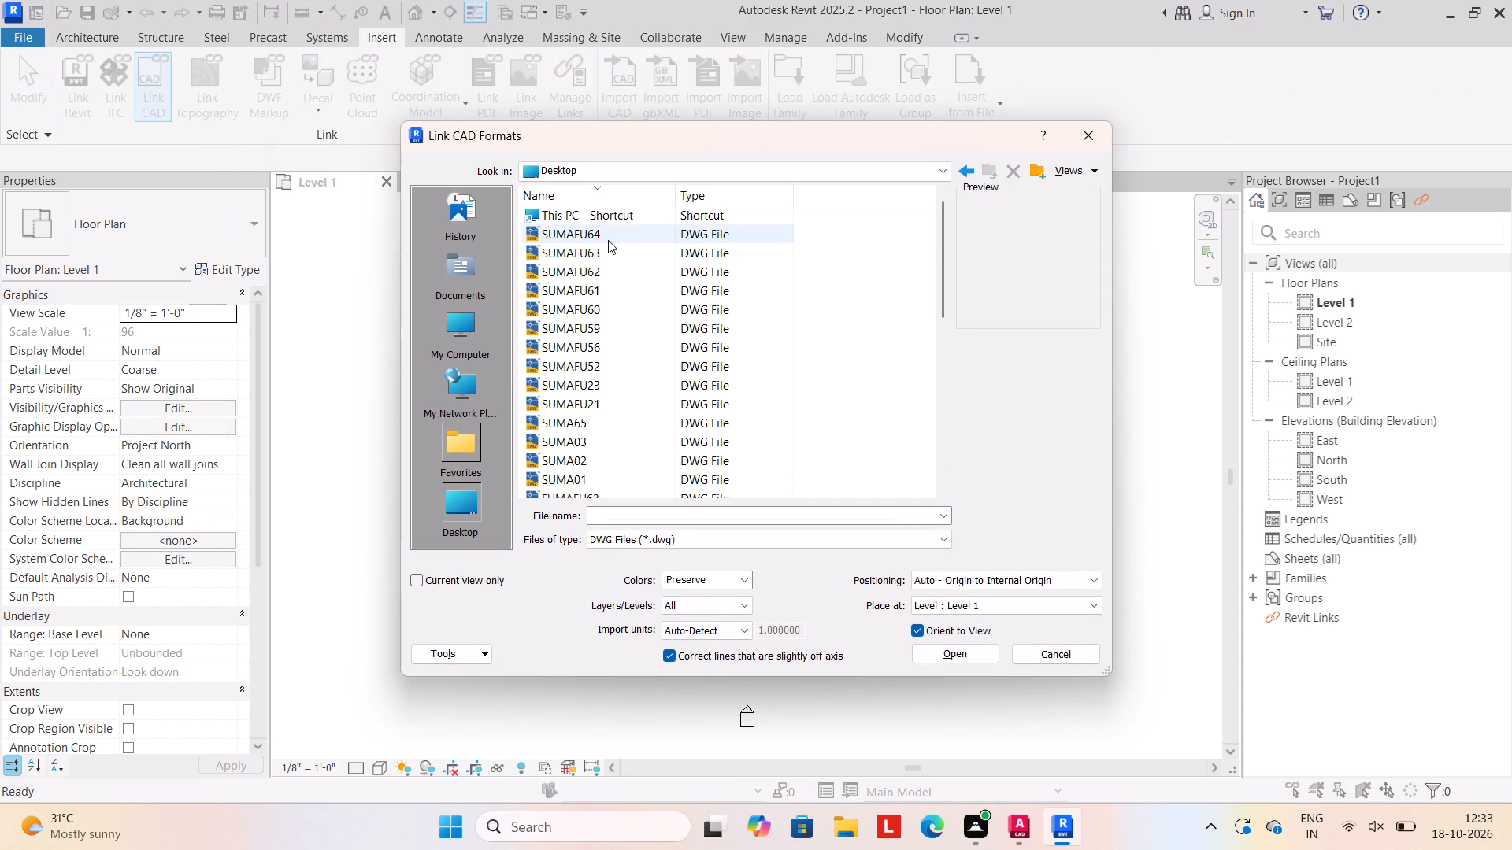
left_click(606, 440)
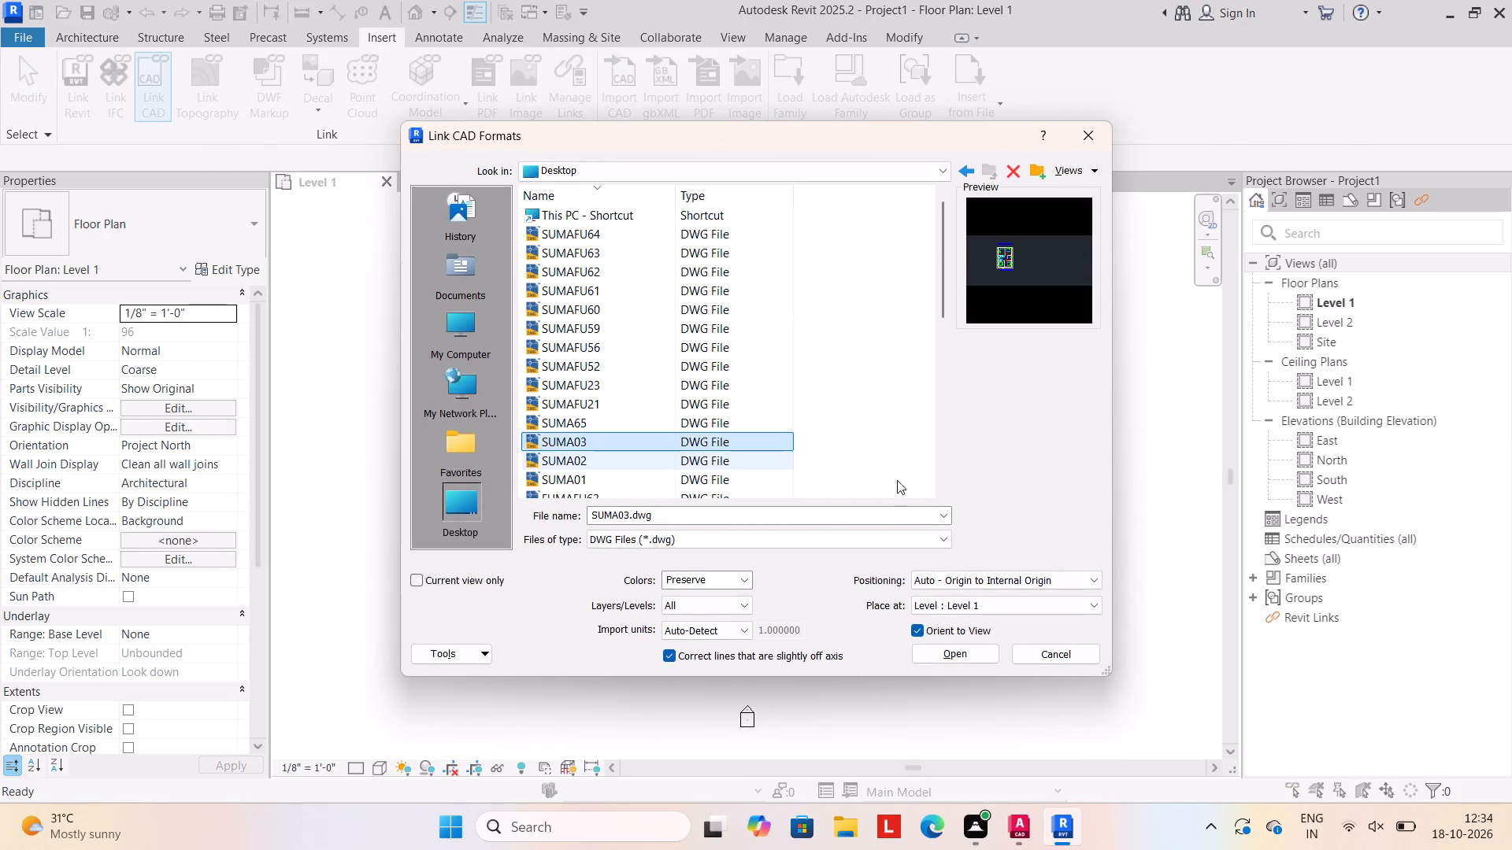
left_click(1096, 580)
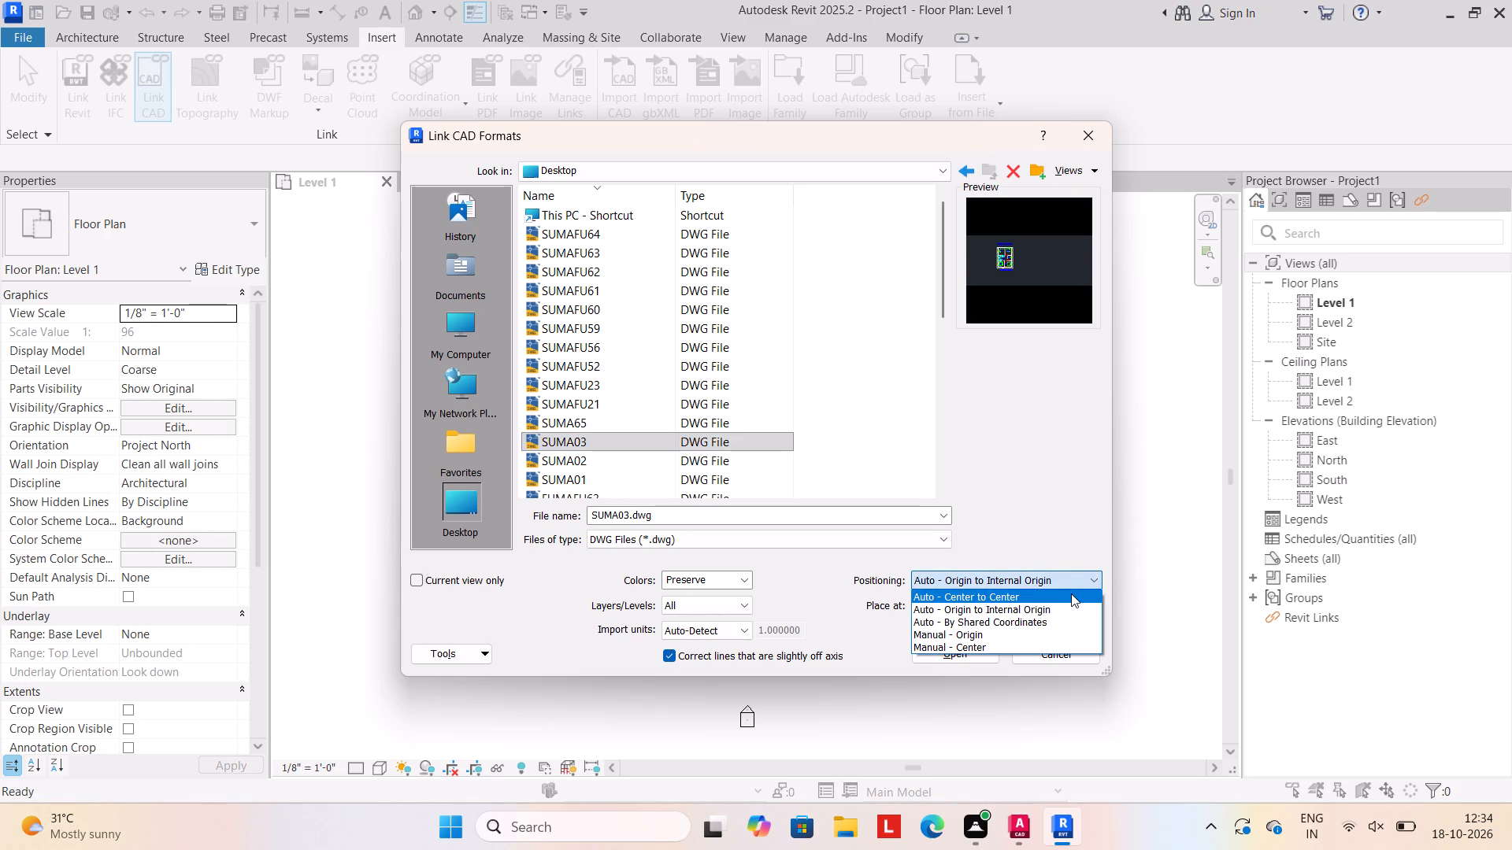
left_click(1066, 593)
left_click(951, 657)
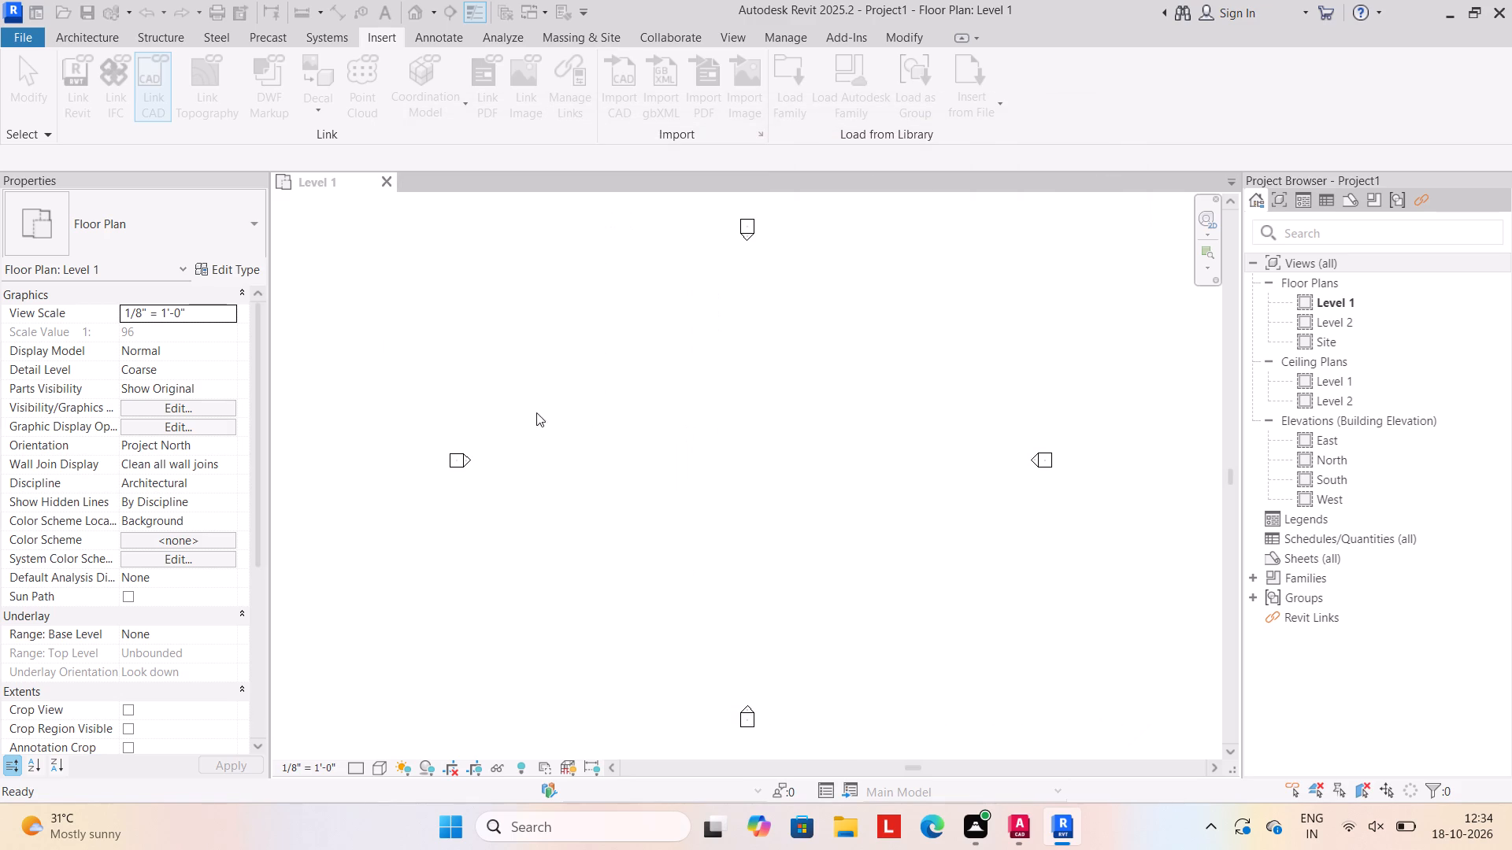
scroll(739, 447, "up", 4)
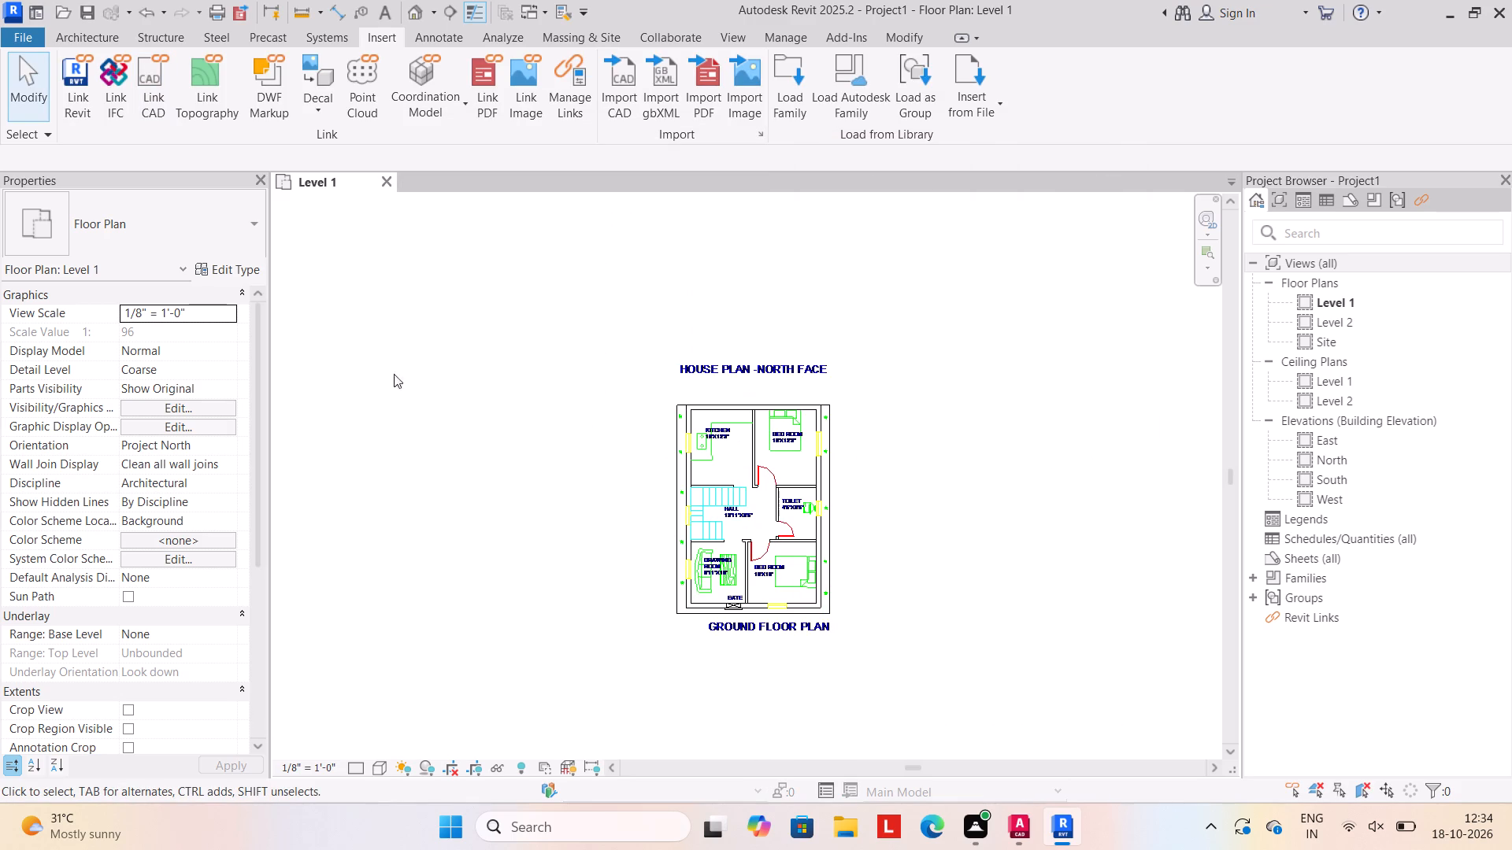
Start an architectural wall and duplicate the Generic - 8" basic wall type under the name WALL9".
left_click(95, 34)
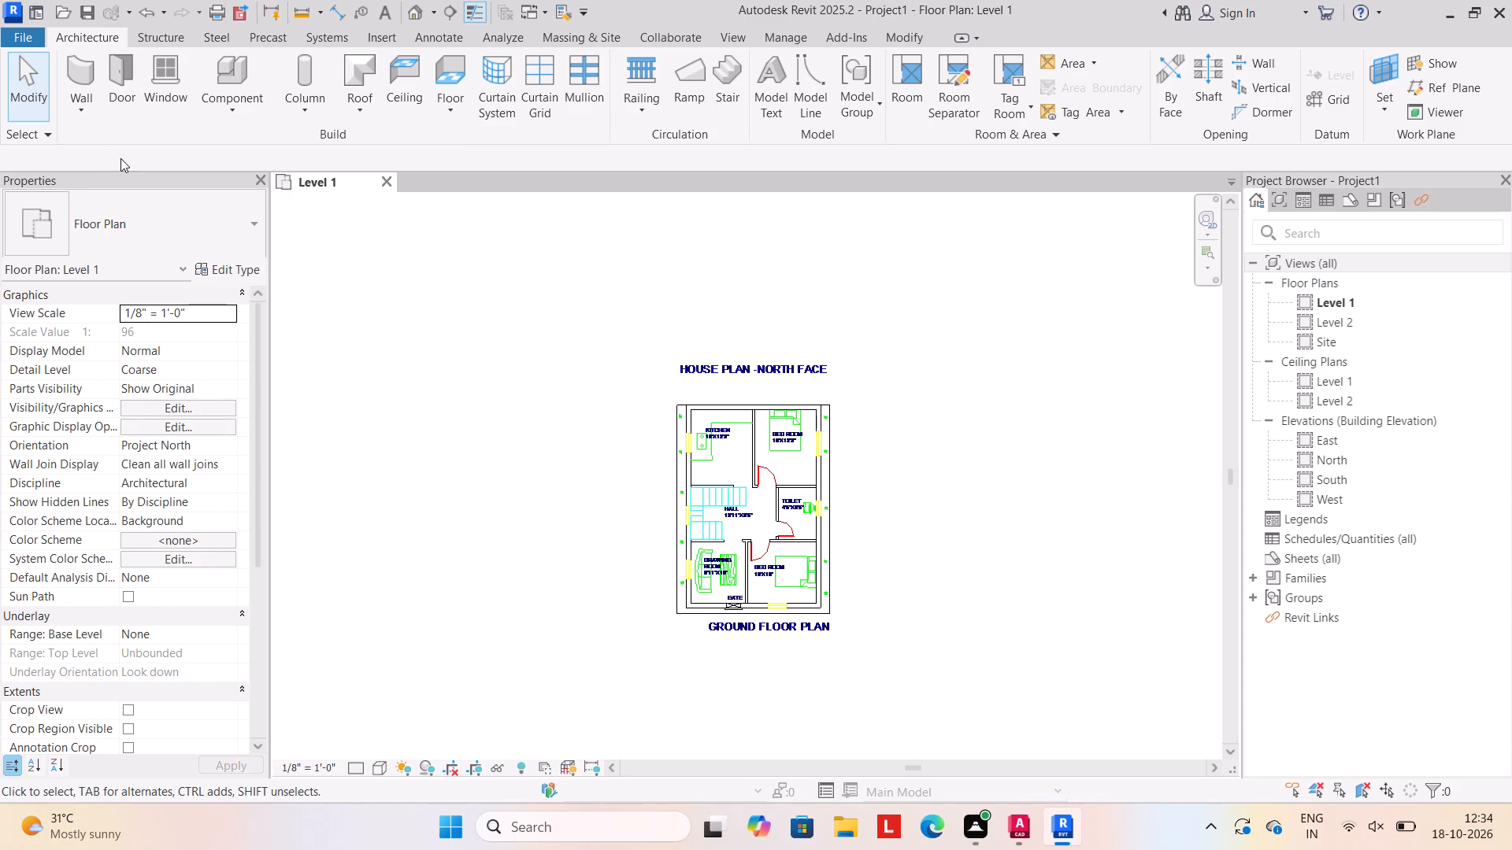
left_click(72, 113)
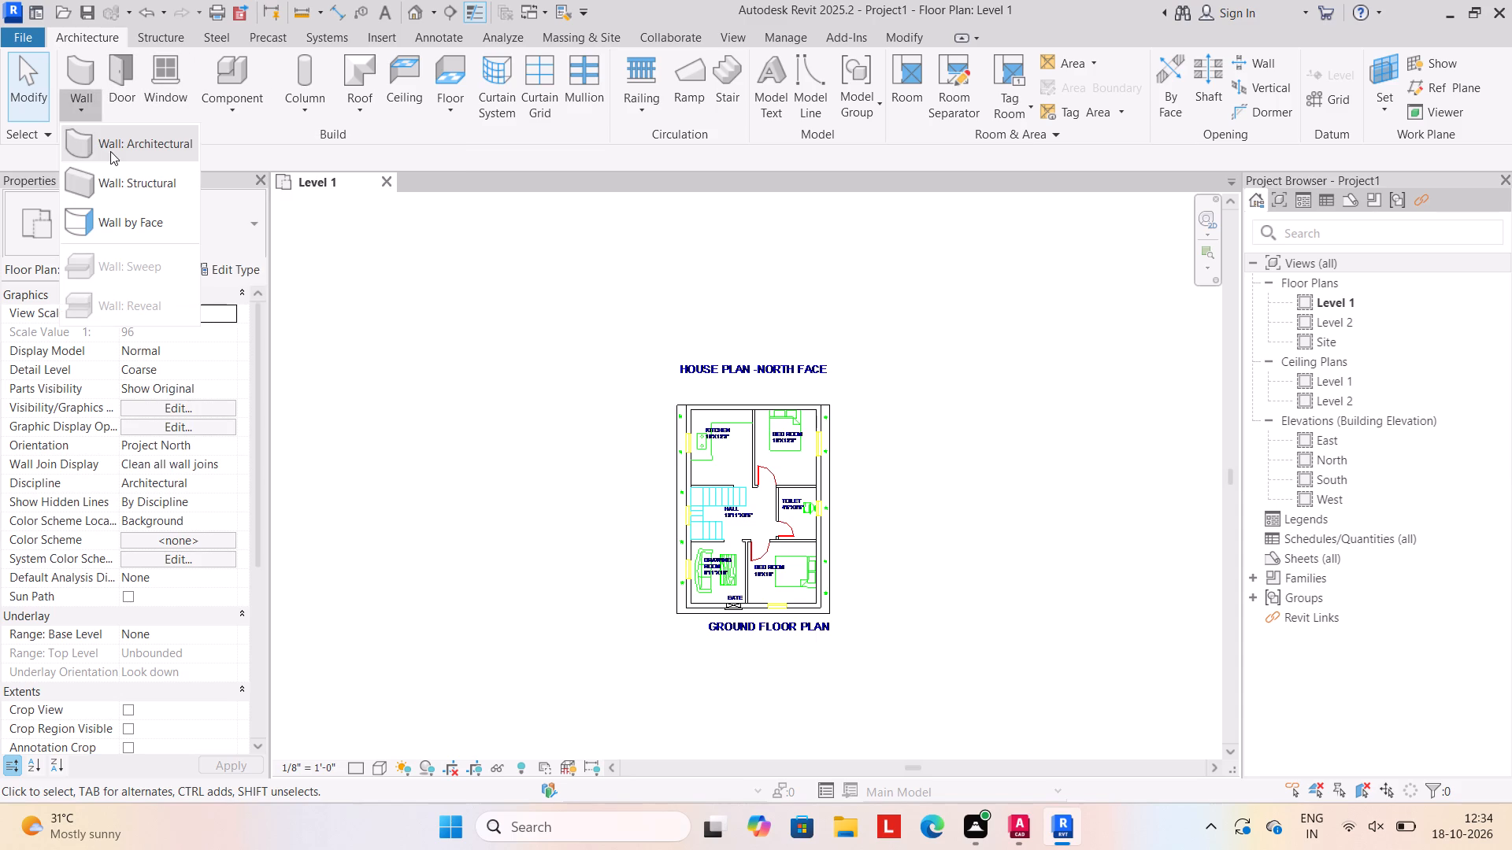
left_click(251, 129)
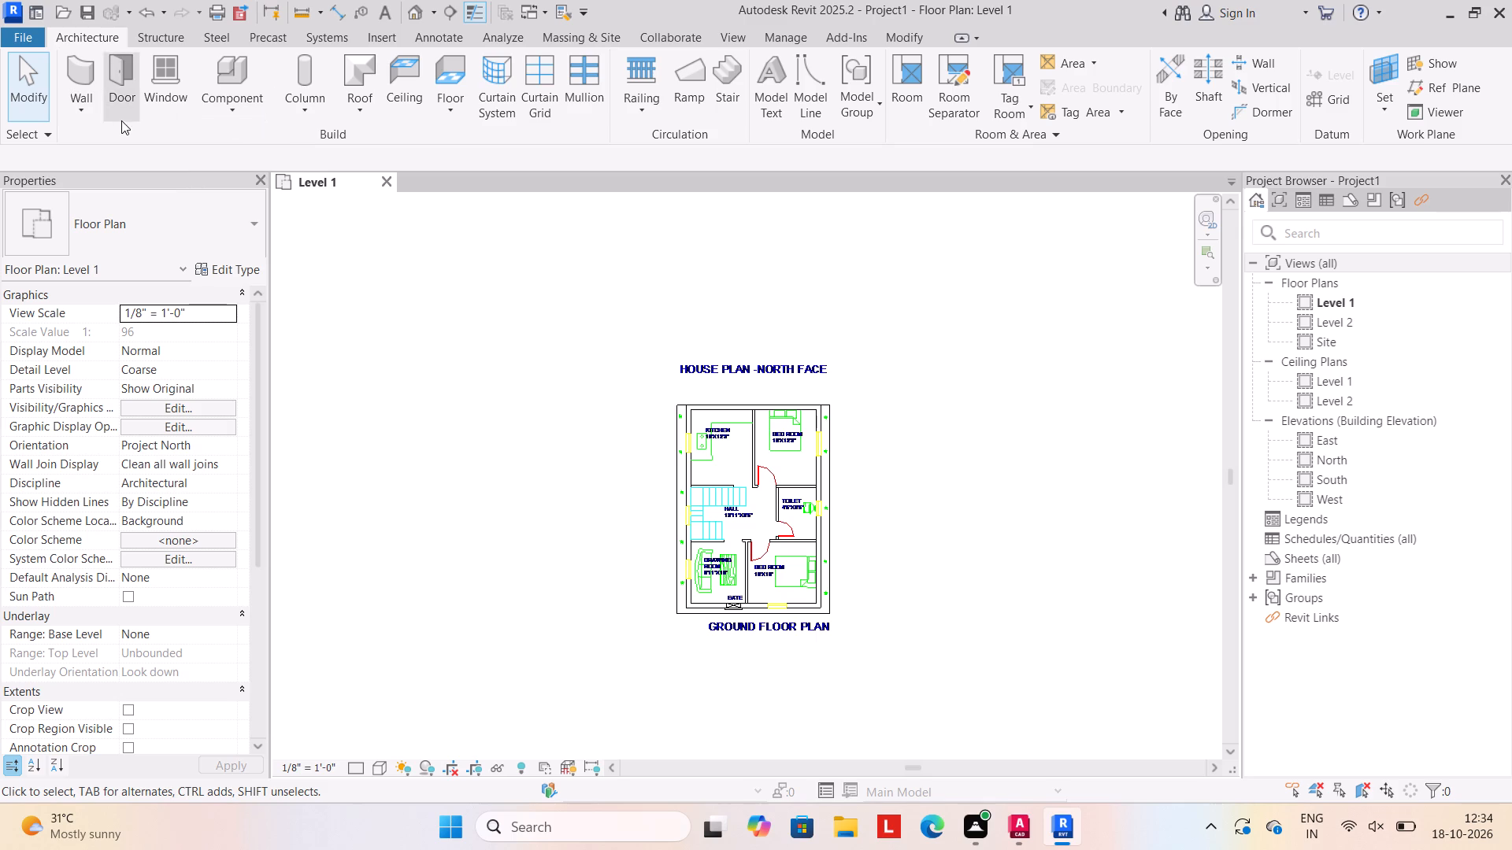
left_click(79, 112)
left_click(136, 142)
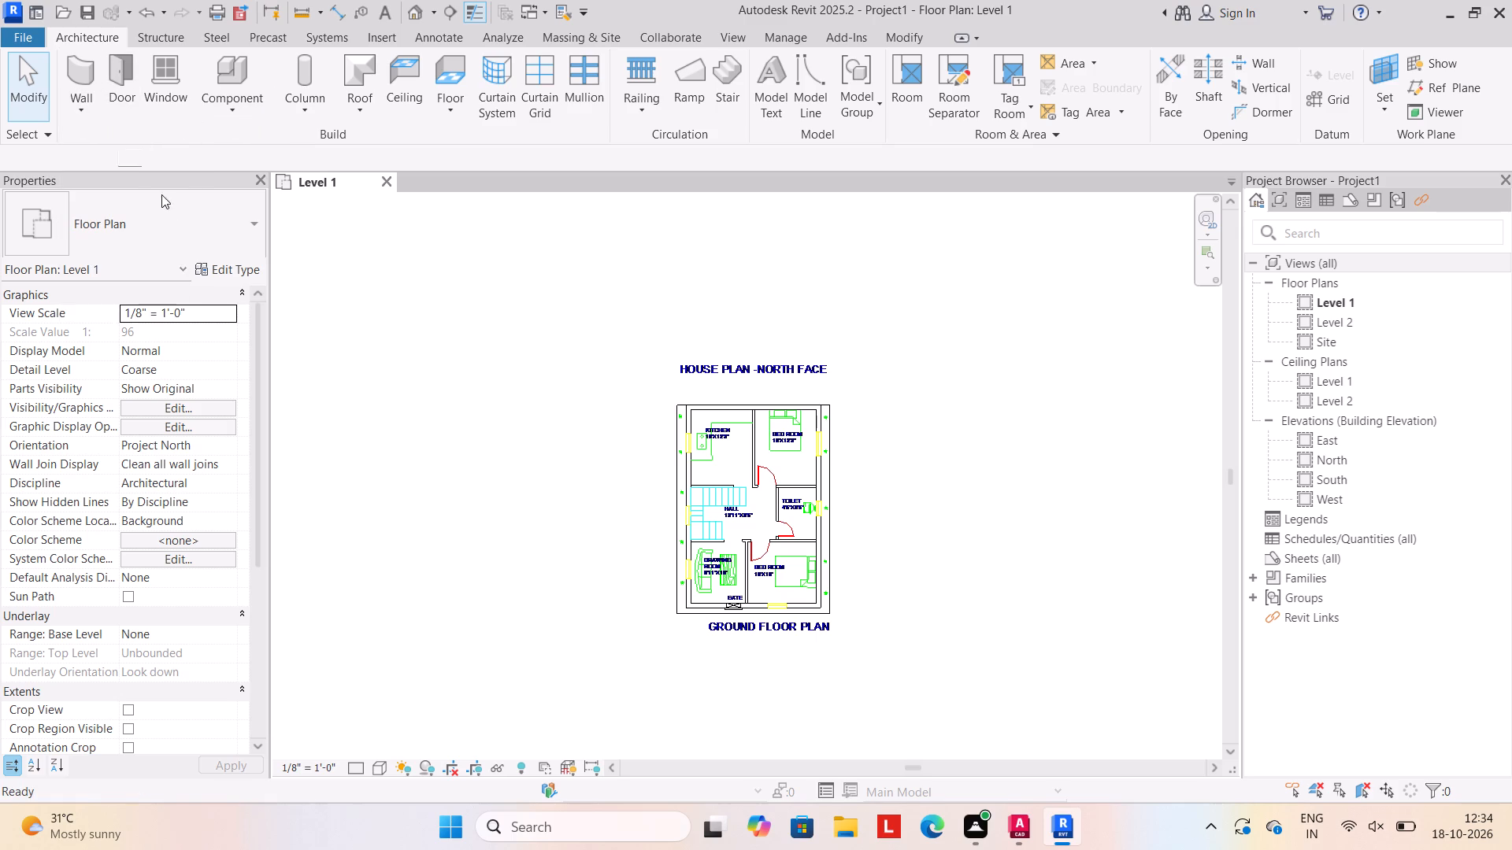
left_click(236, 269)
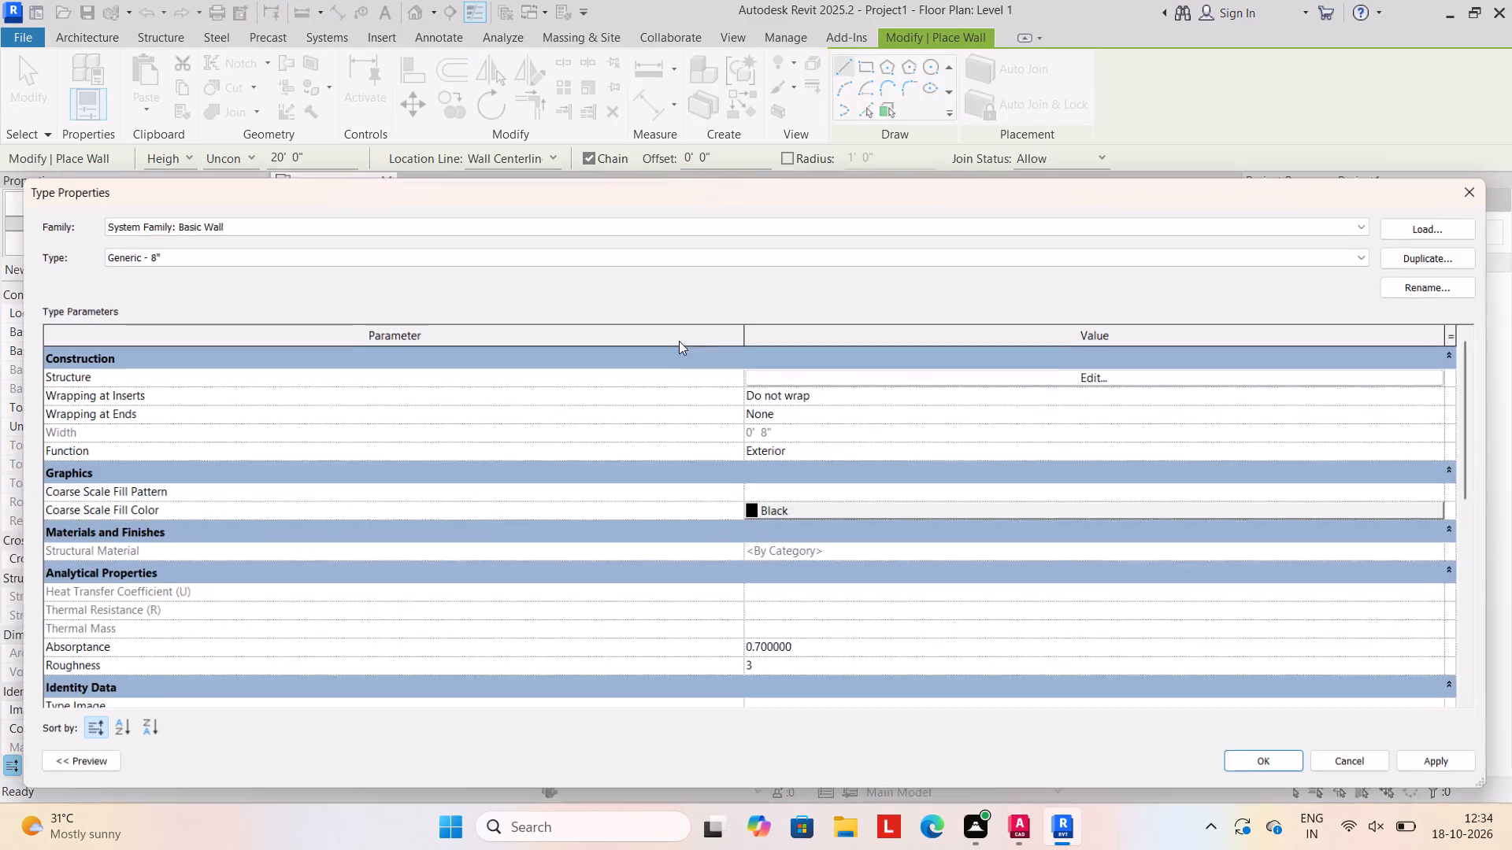
left_click(1451, 257)
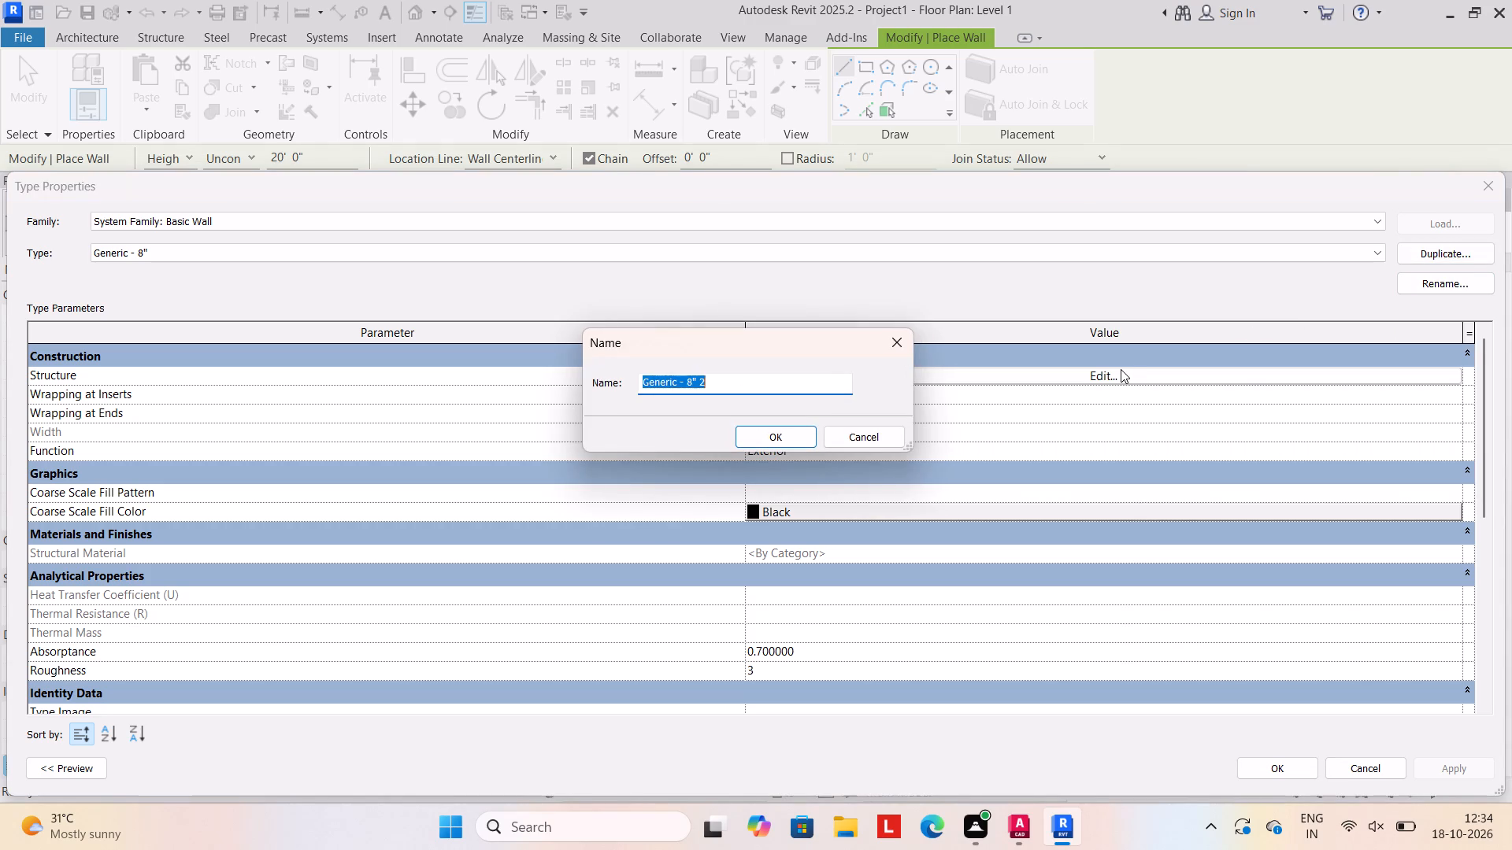
type("3WAL")
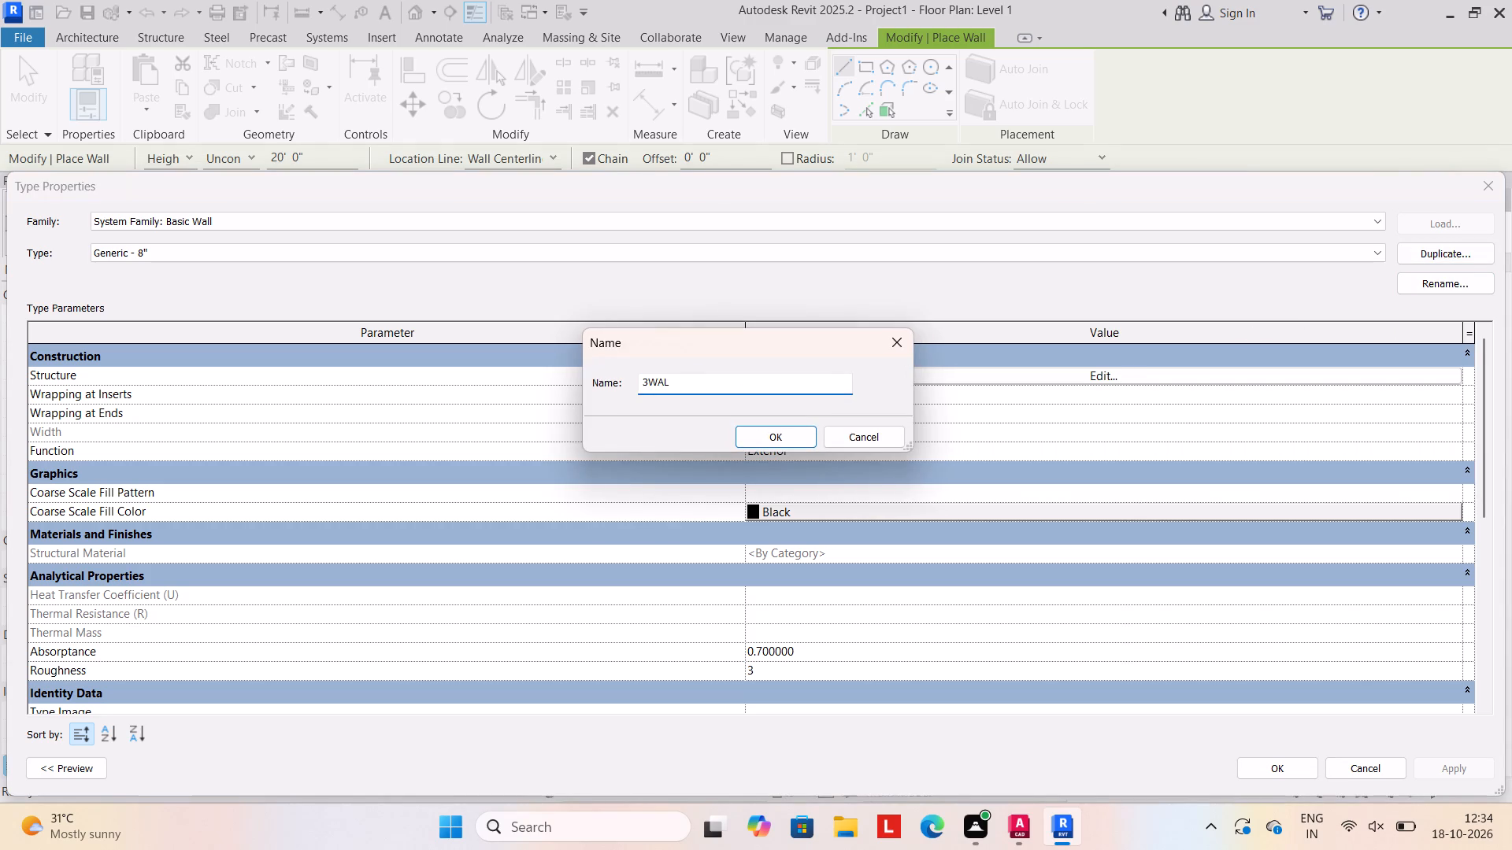
key("BackSpace")
key("BackSpace")
key("BackSpace")
key("BackSpace")
key("BackSpace")
type("WALL")
type("9\"")
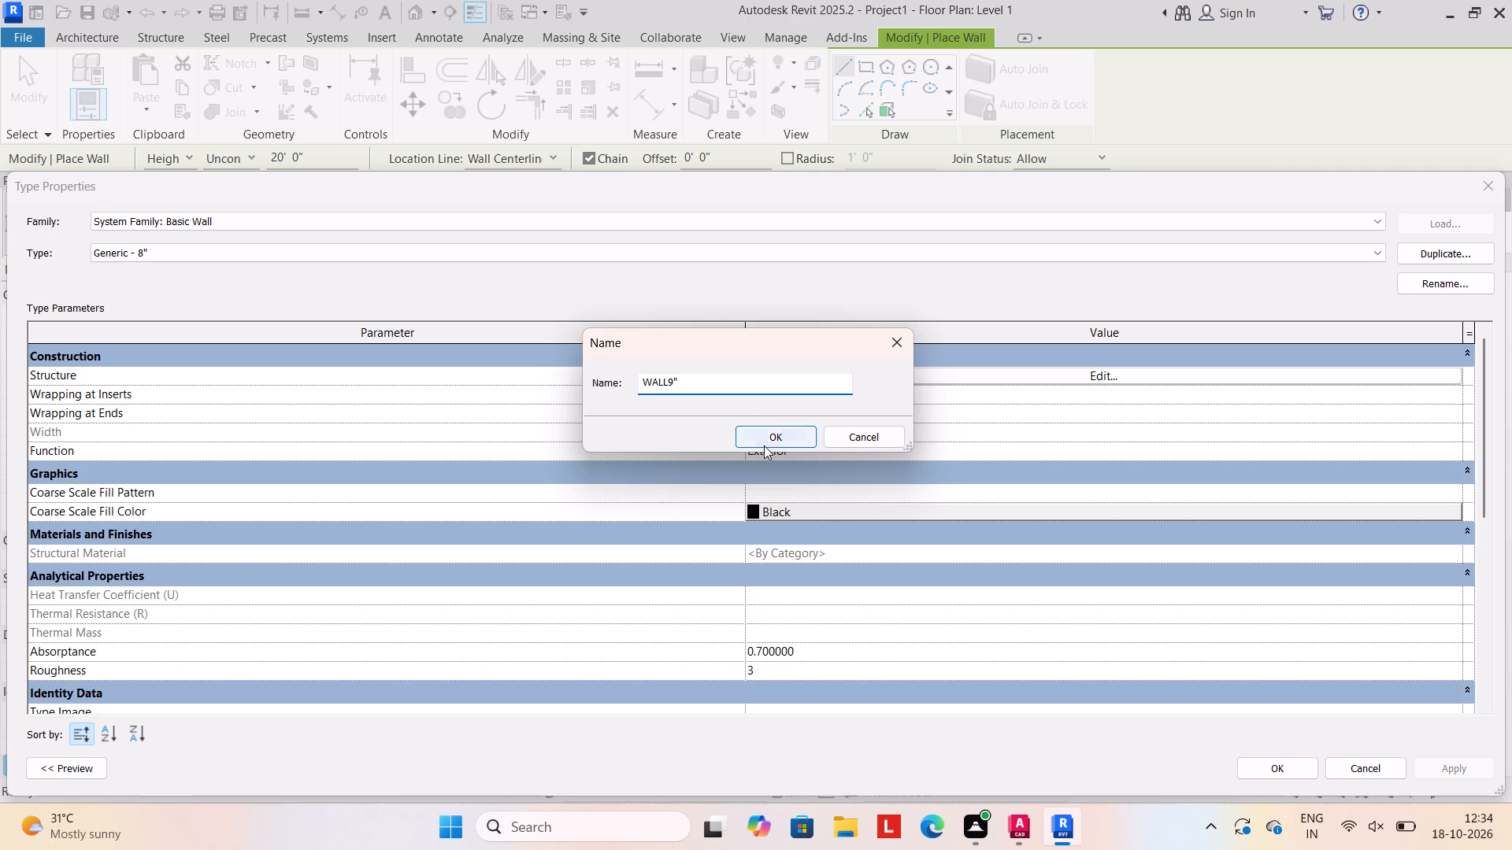
left_click(768, 437)
Set the structure layer thickness of the WALL9" type to 9" and apply it.
left_click(1128, 374)
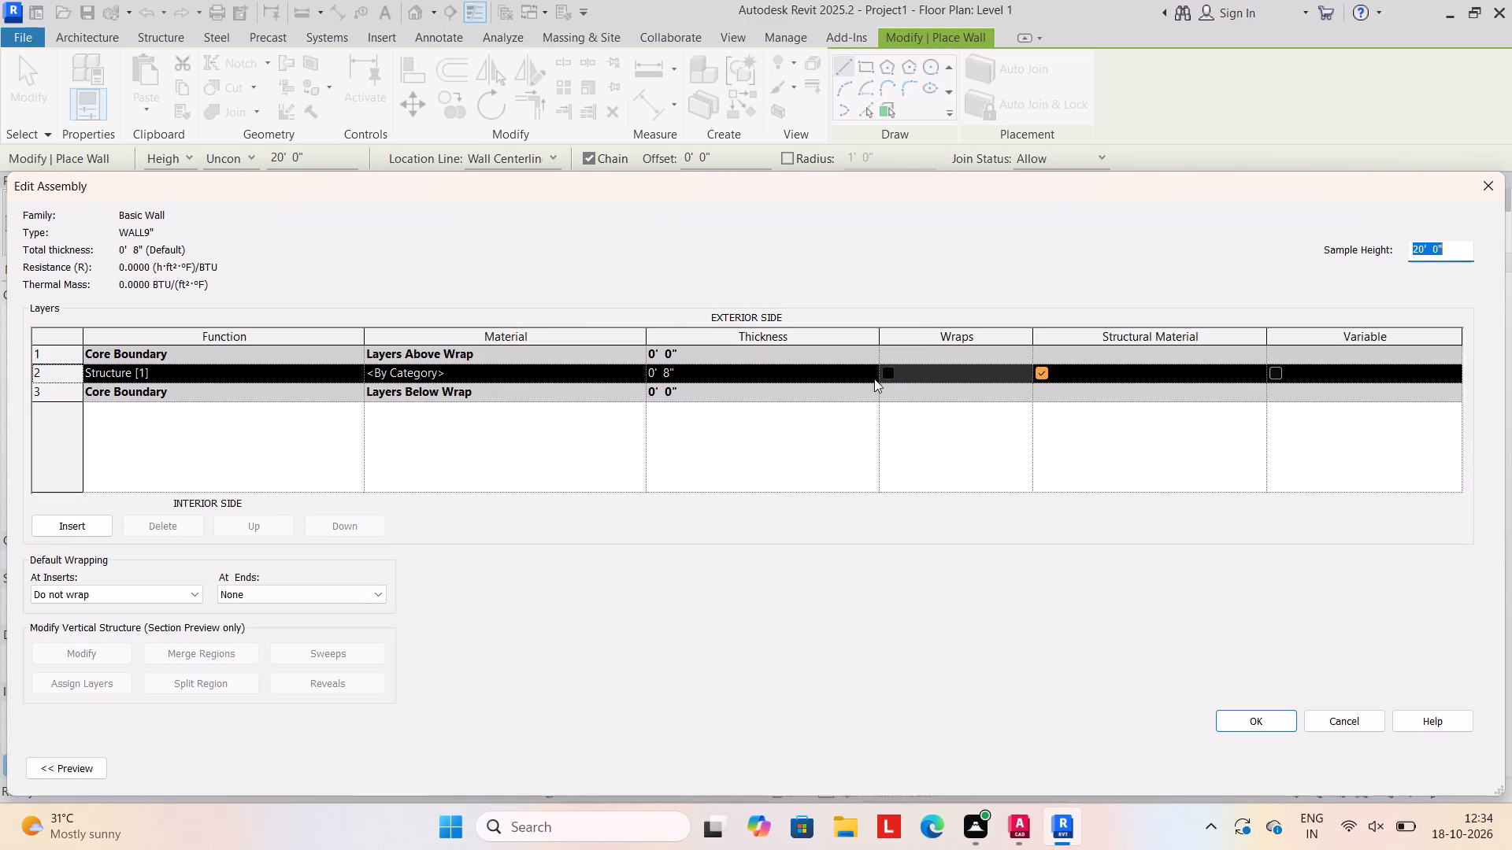
left_click(746, 368)
type("9\"")
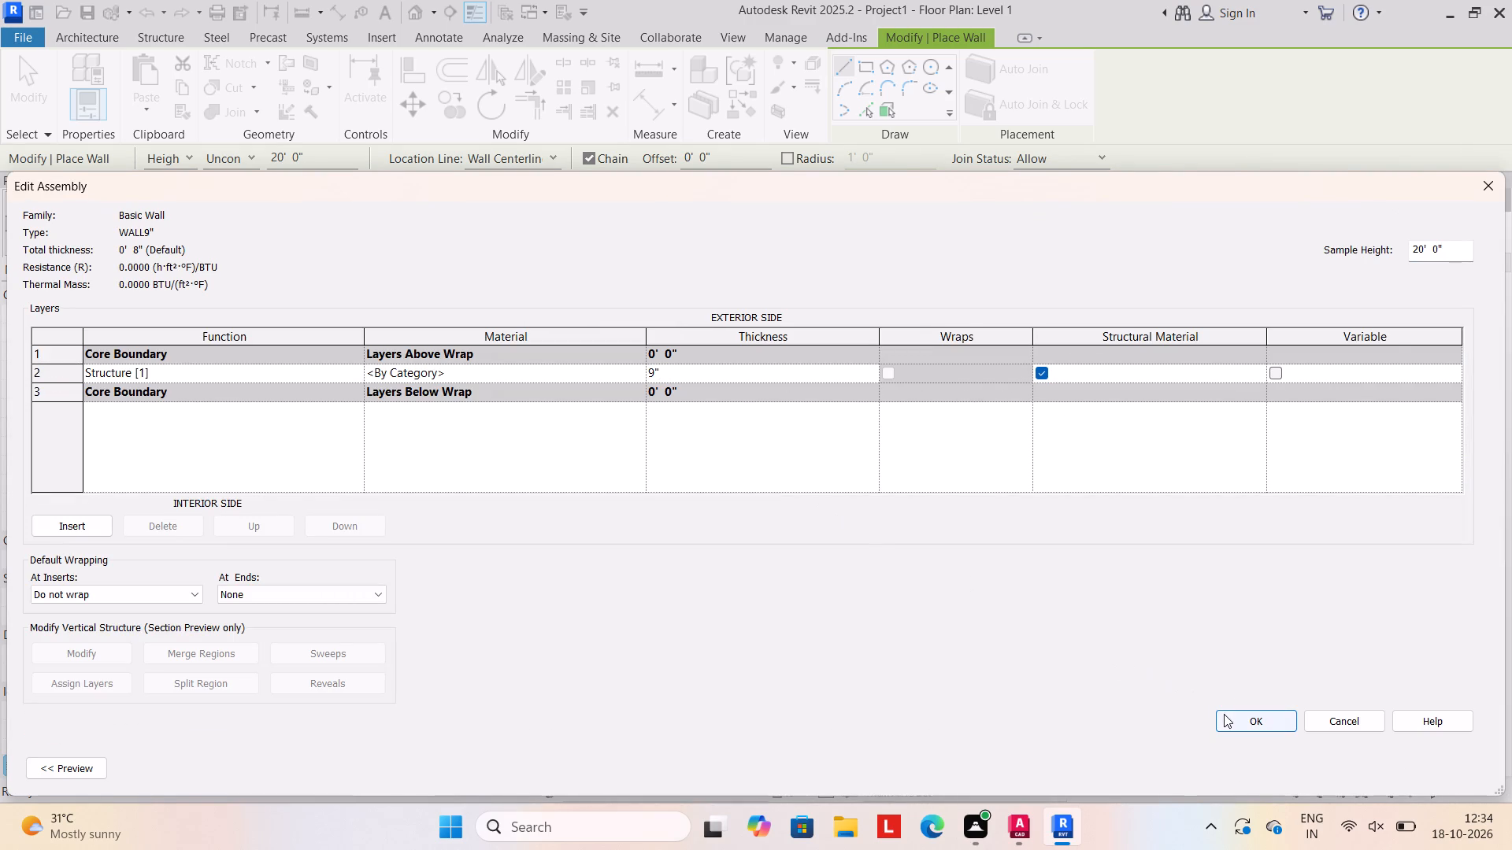
left_click(1225, 716)
left_click(1462, 775)
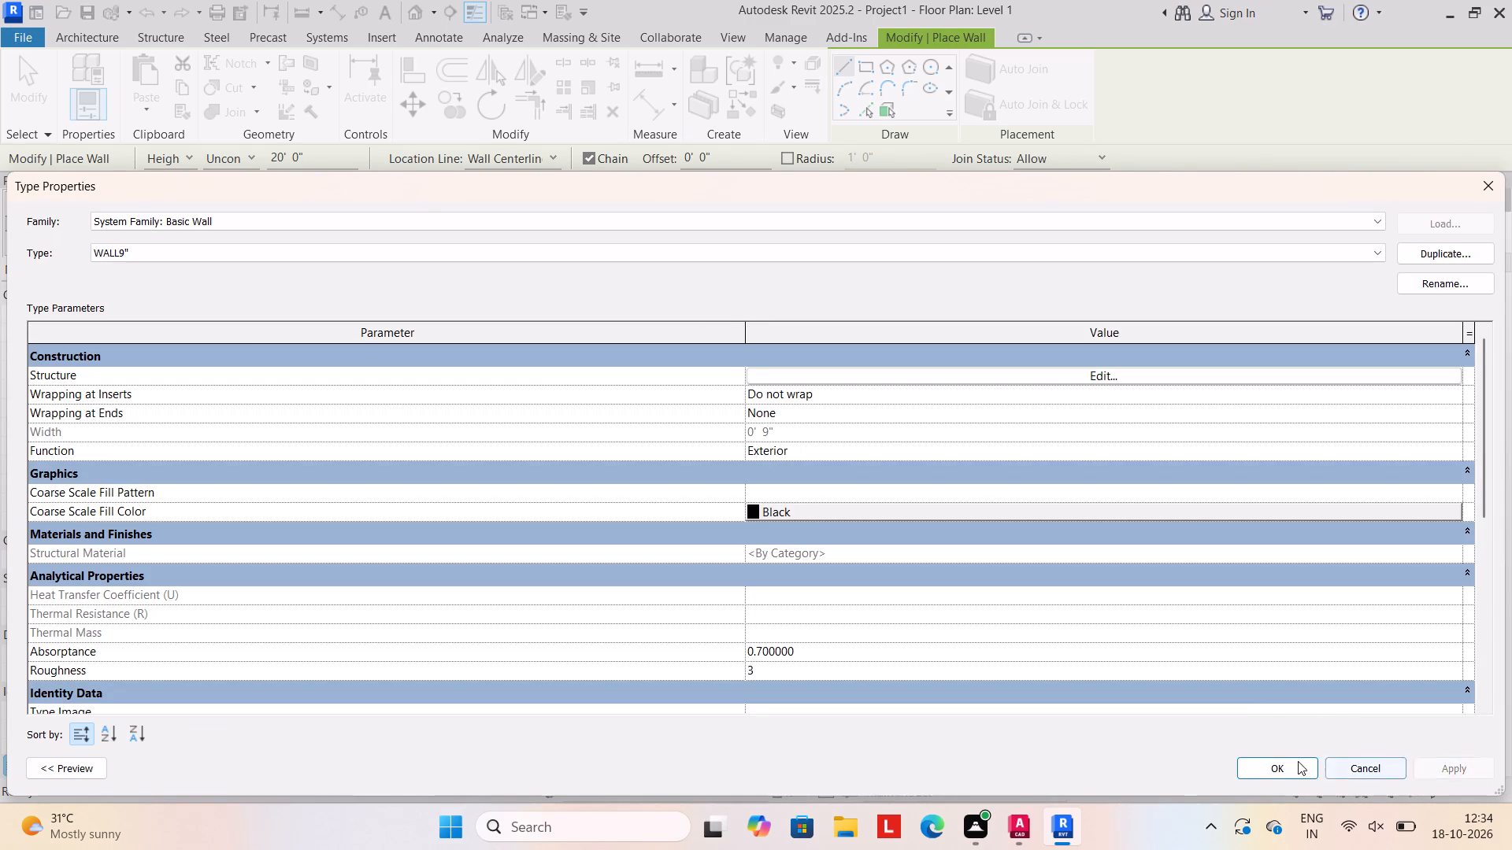
left_click(1270, 766)
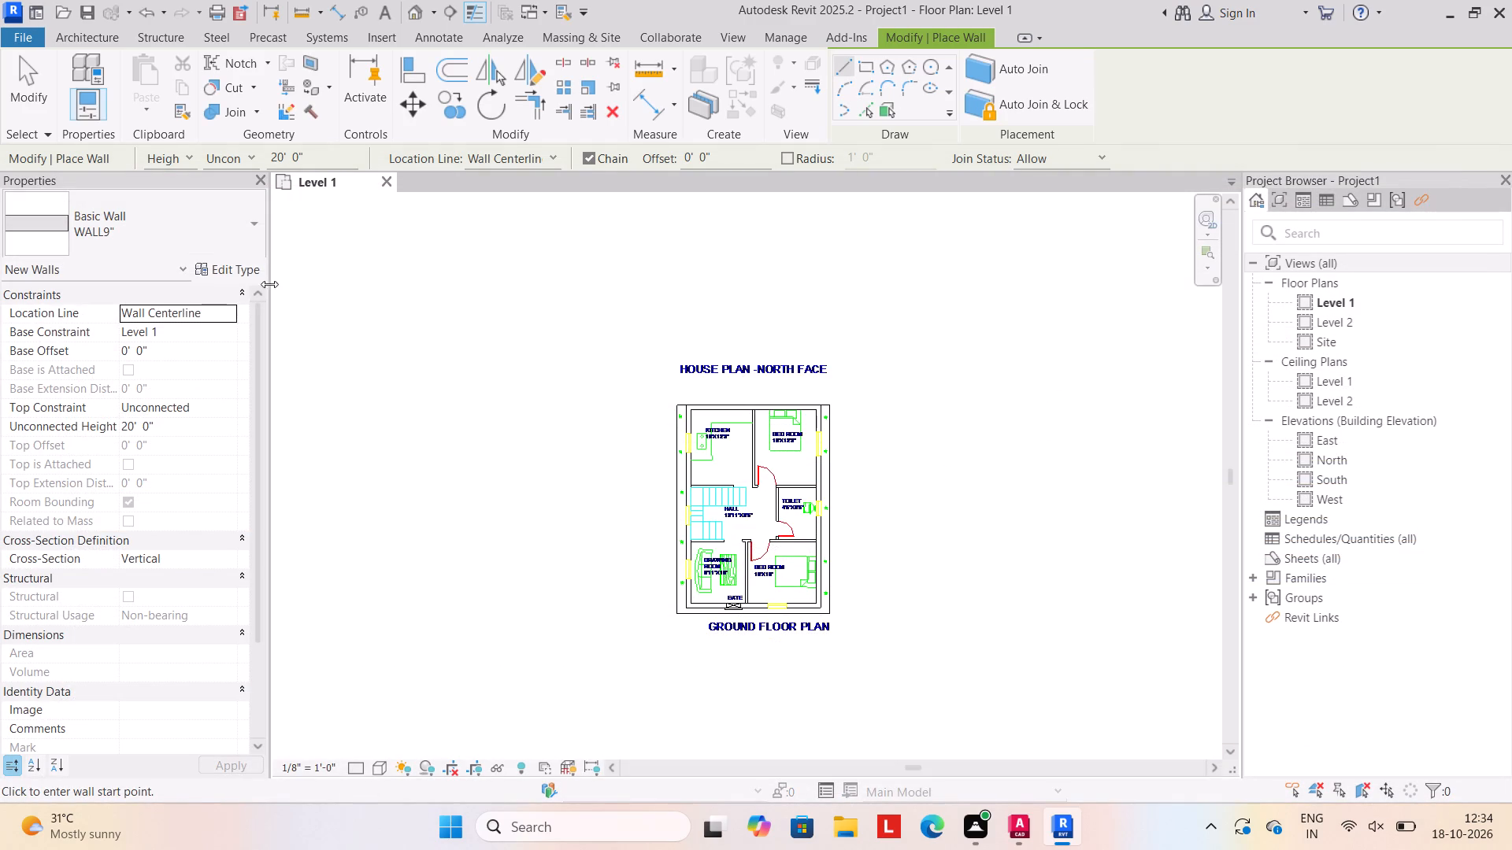
Duplicate the WALL9" type as a new wall type named WALL4.5".
left_click(241, 273)
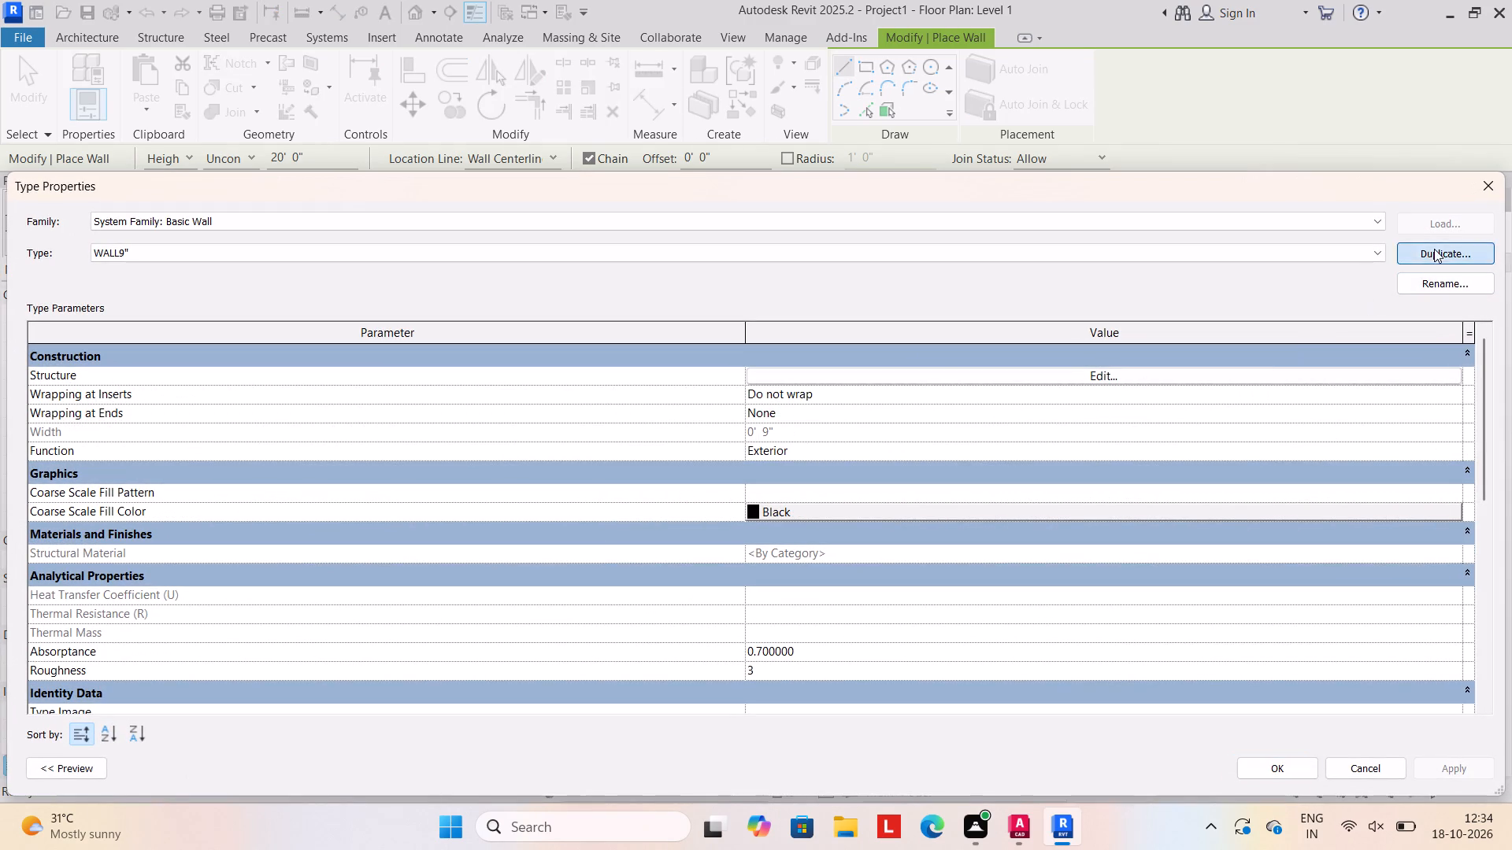
left_click(1434, 249)
type("WALL")
key("4")
type(".5\"")
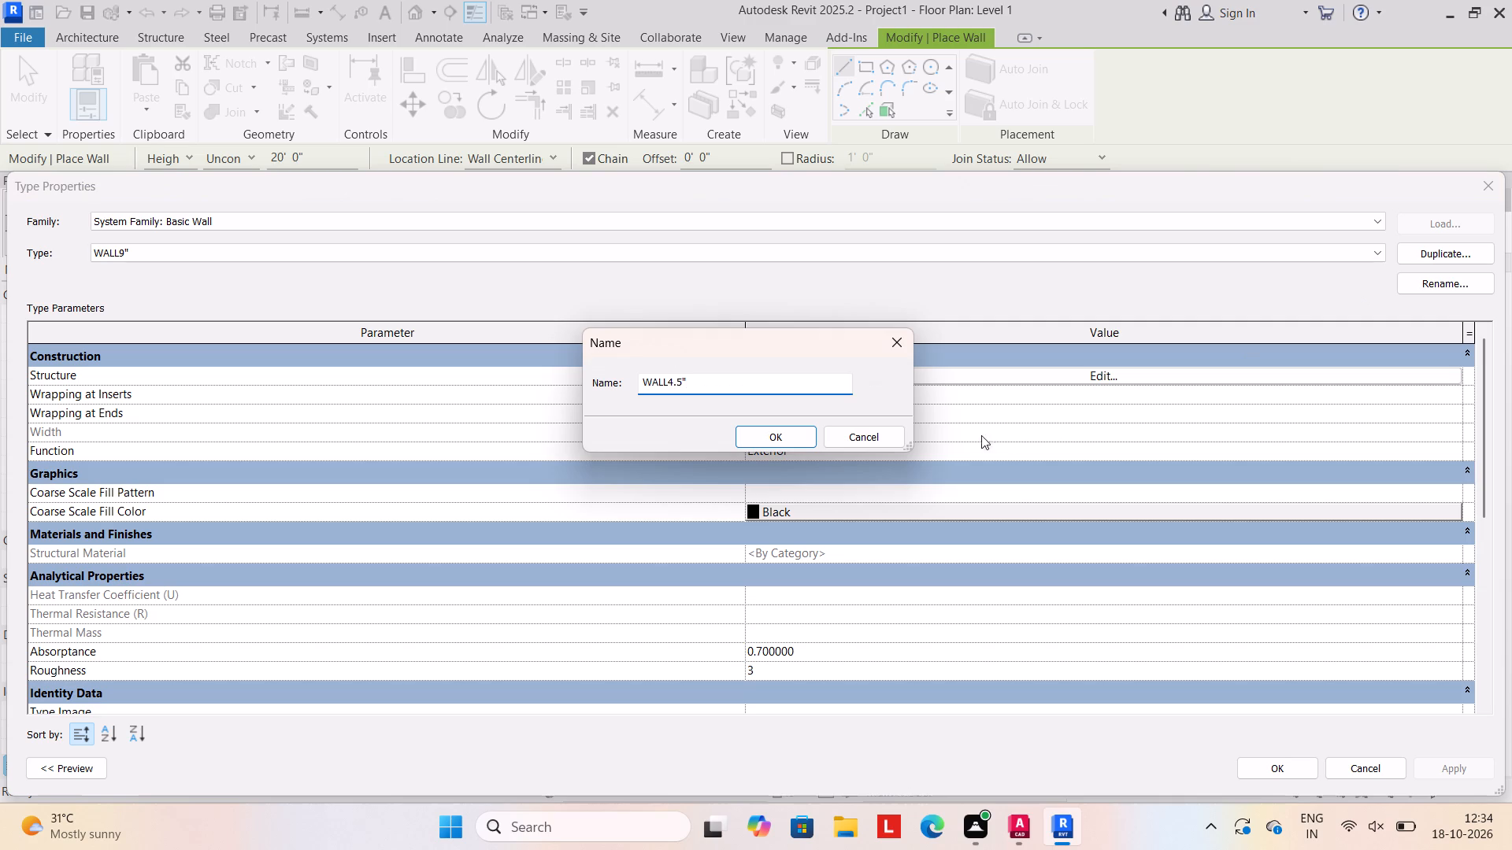
left_click(758, 434)
Set the structure layer thickness of the WALL4.5" type to 4.5" and apply it.
left_click(962, 376)
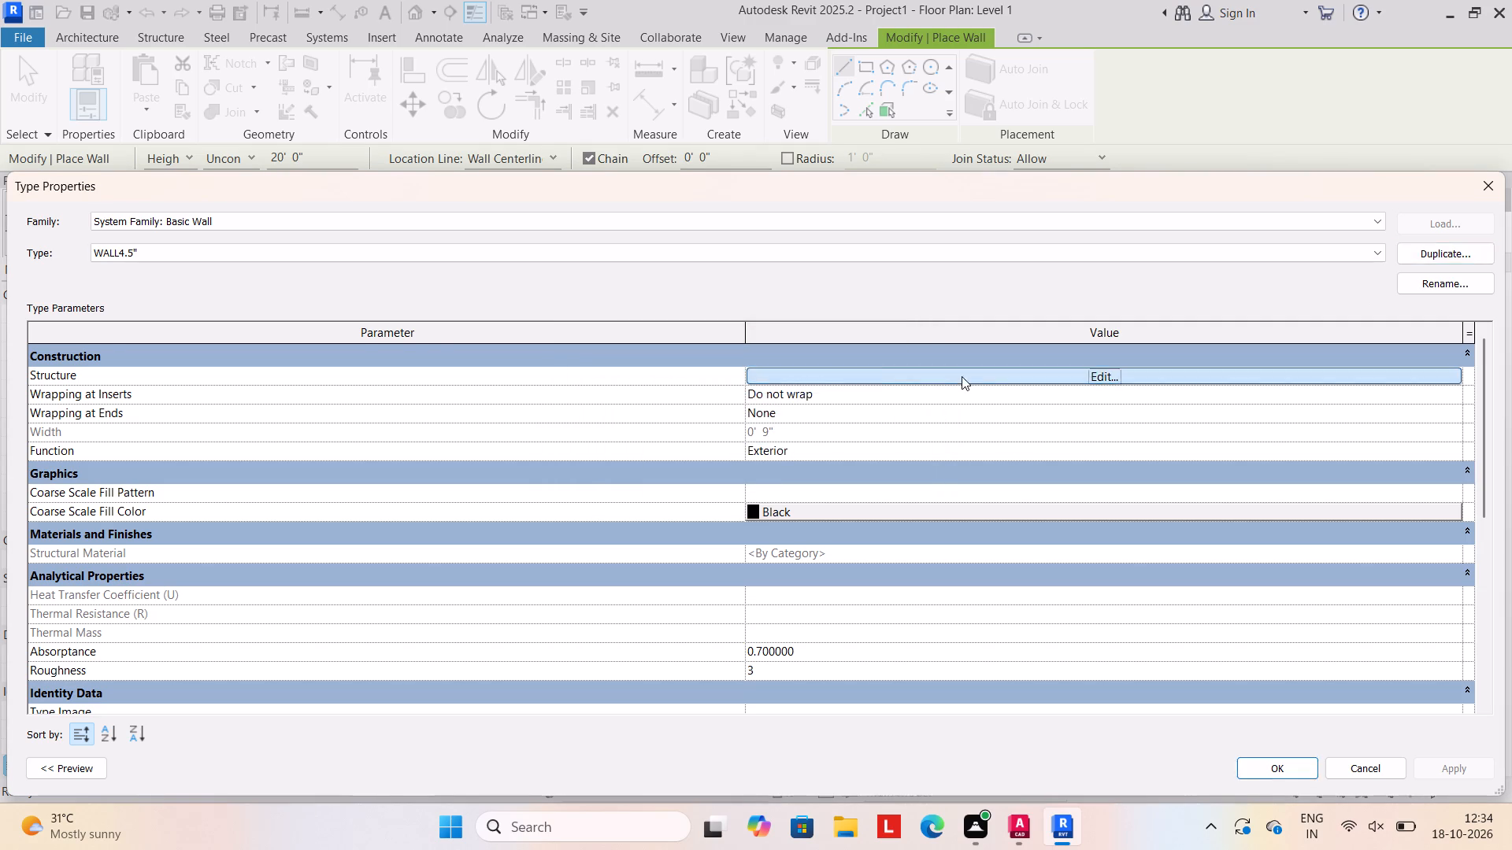
left_click(729, 372)
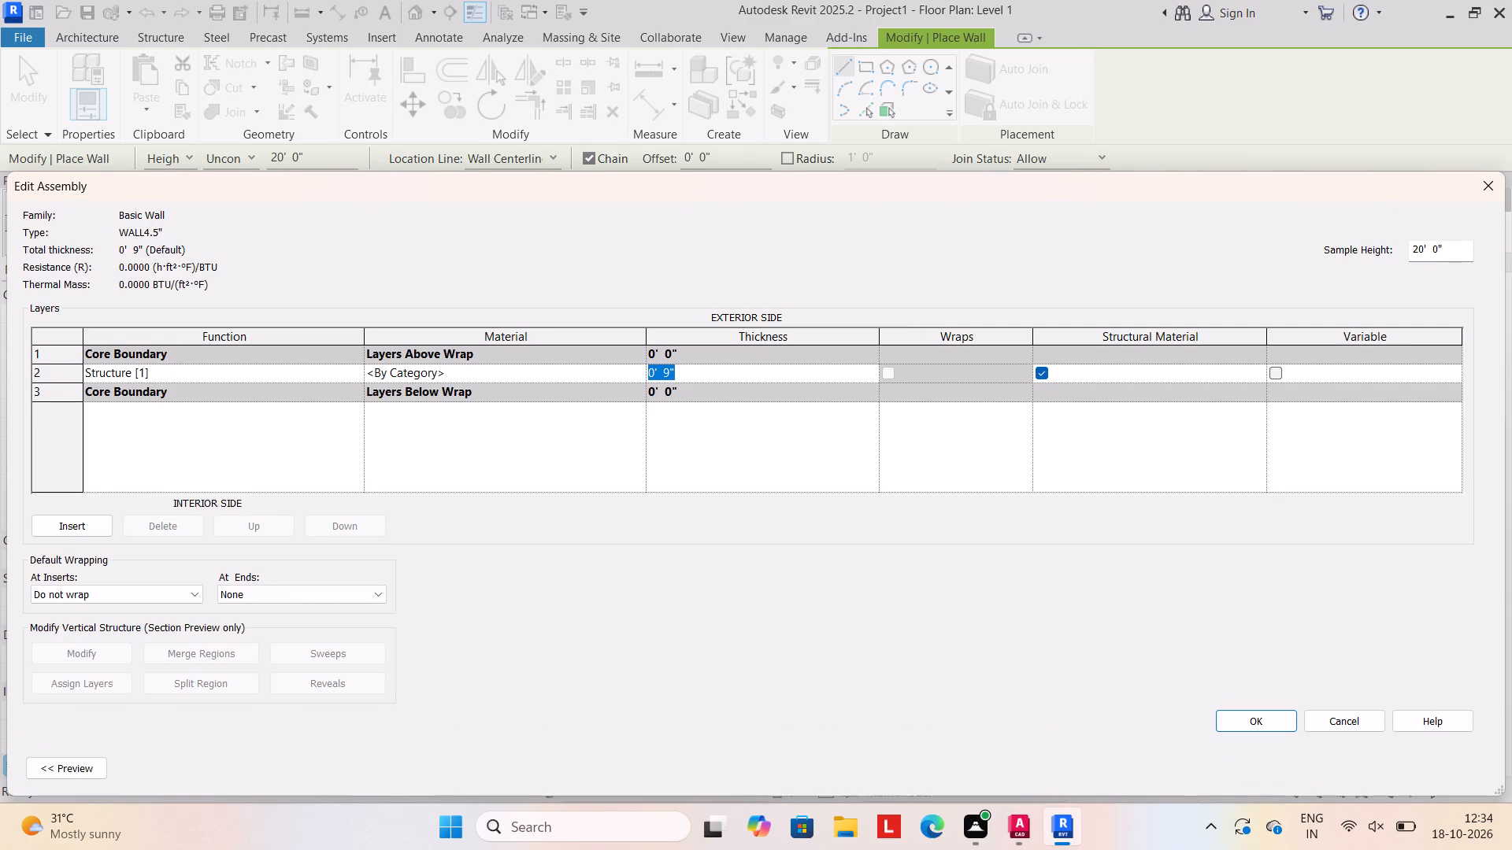
type("4.5\"")
left_click_drag(1254, 726, 1321, 723)
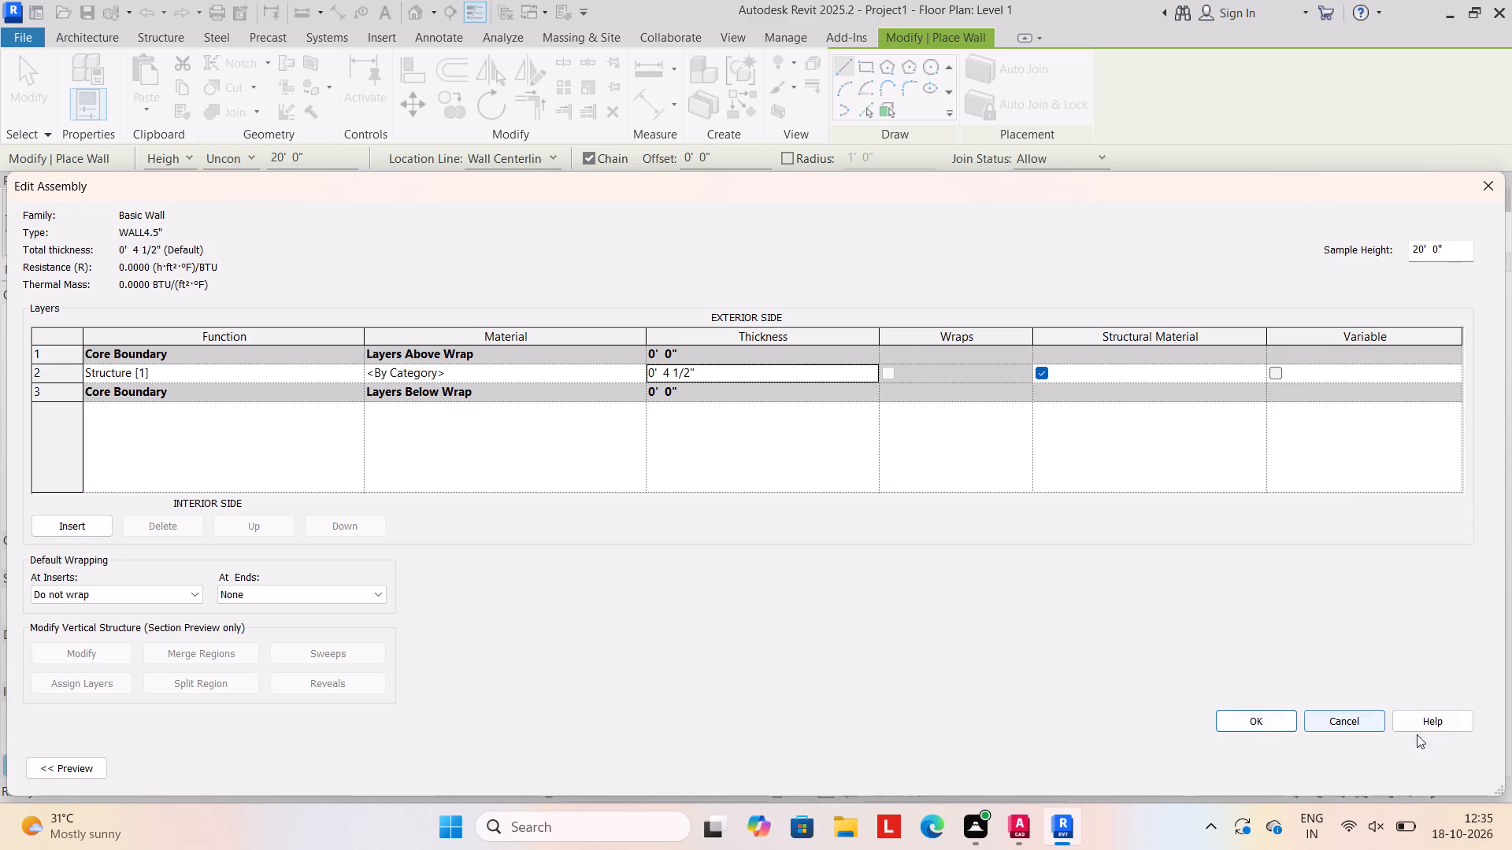
left_click(1253, 722)
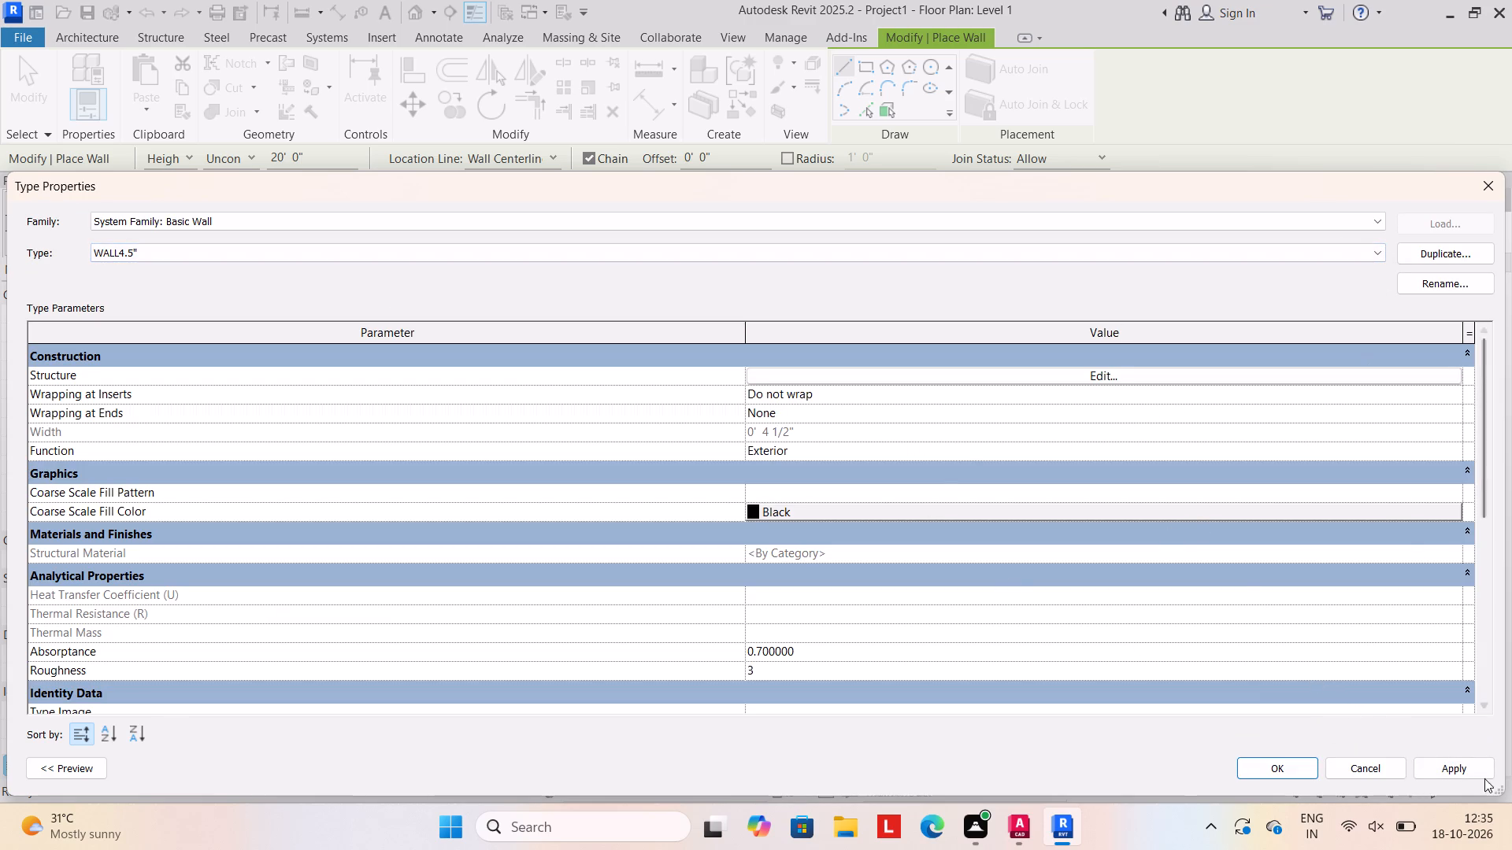
left_click(1458, 768)
left_click(1289, 759)
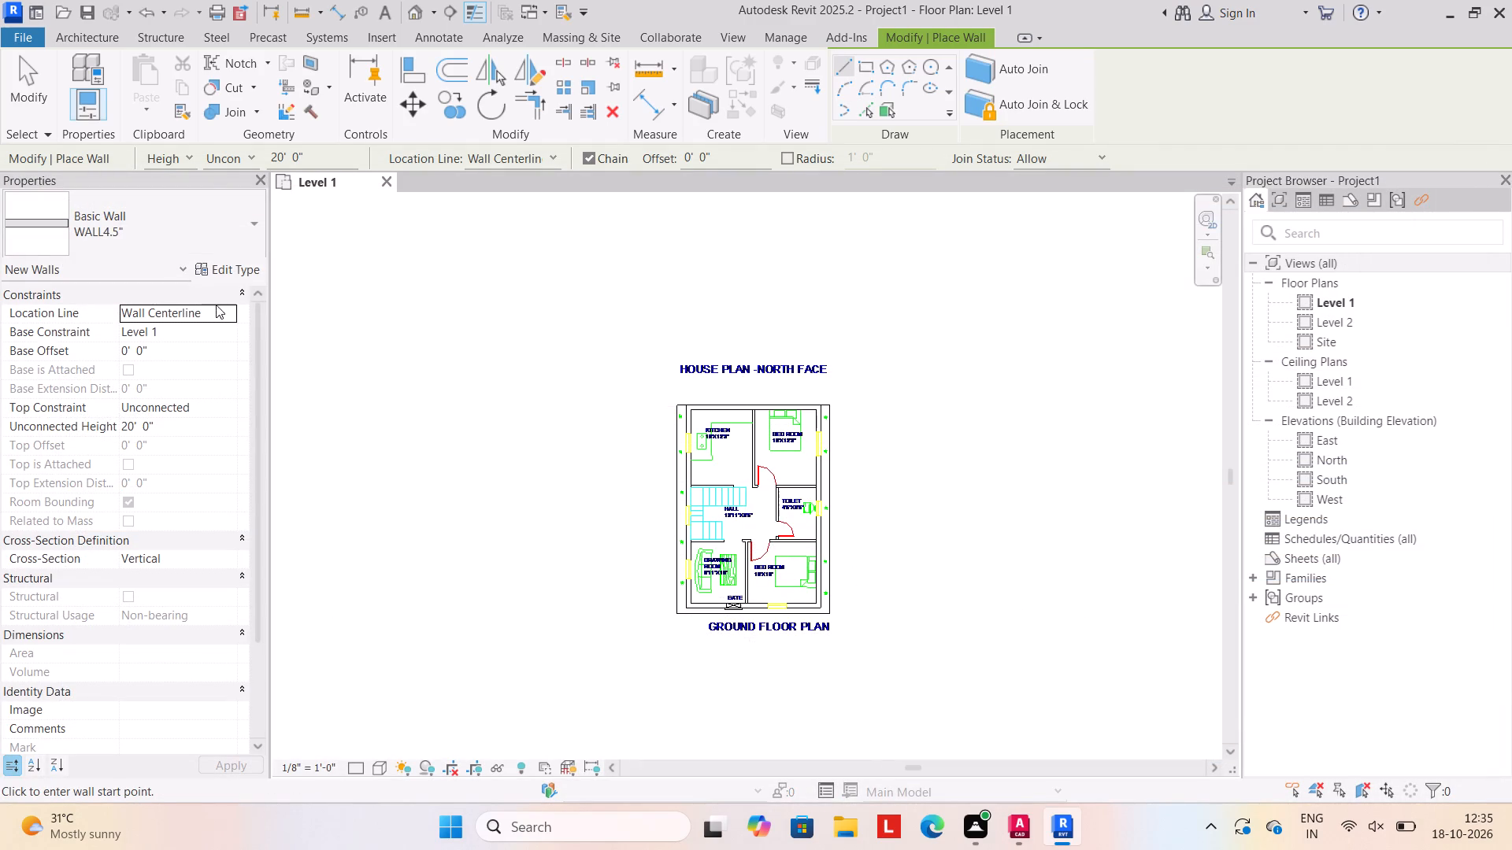
Configure wall placement with the WALL9" type, location line Finish Face: Interior and an unconnected height of 10'.
left_click(256, 227)
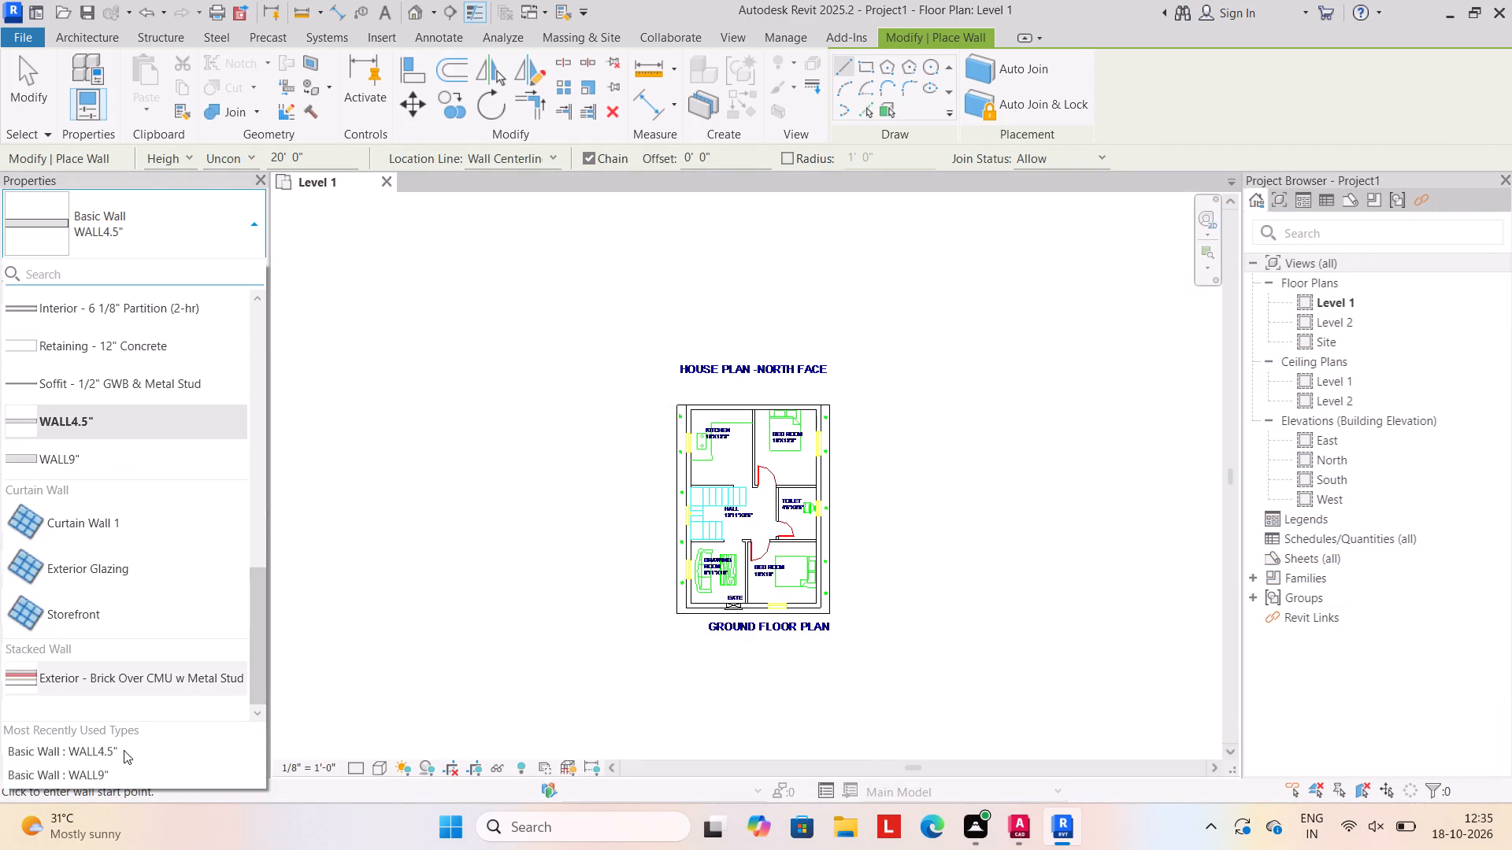
left_click(120, 774)
scroll(899, 499, "up", 3)
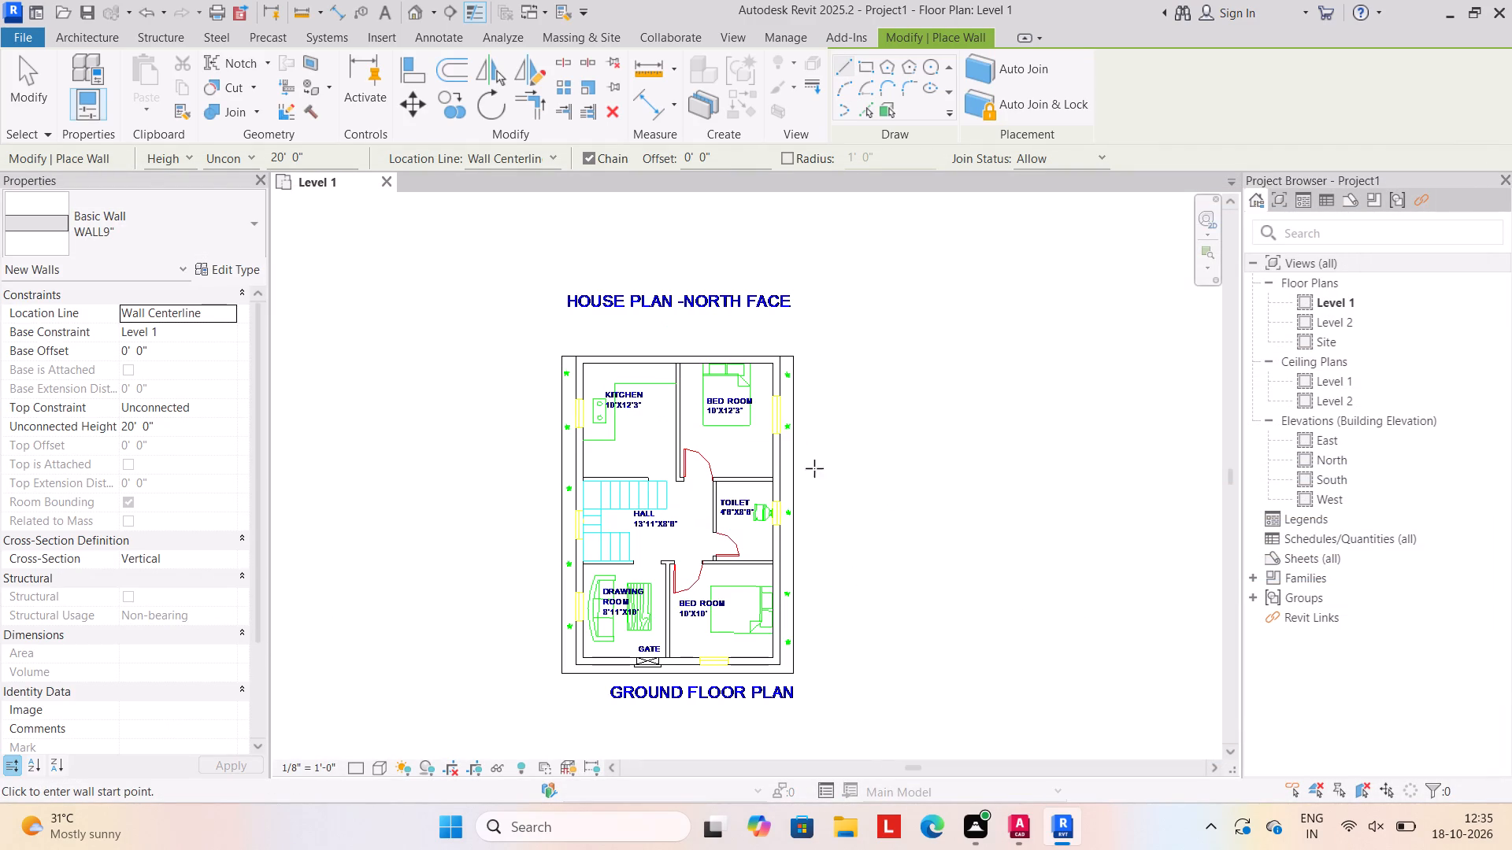
left_click(225, 309)
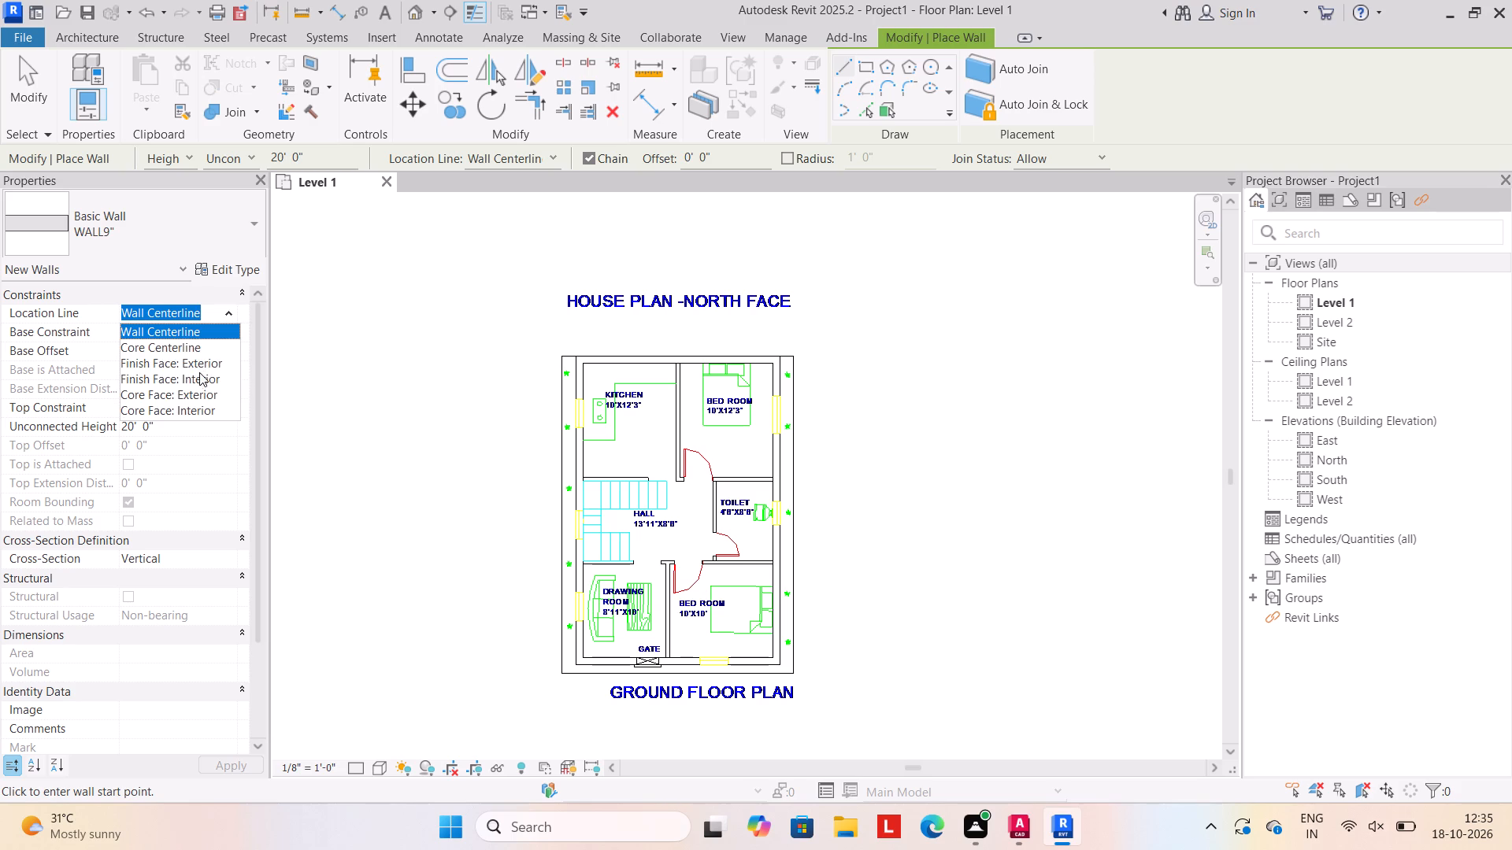
left_click(199, 382)
left_click(173, 419)
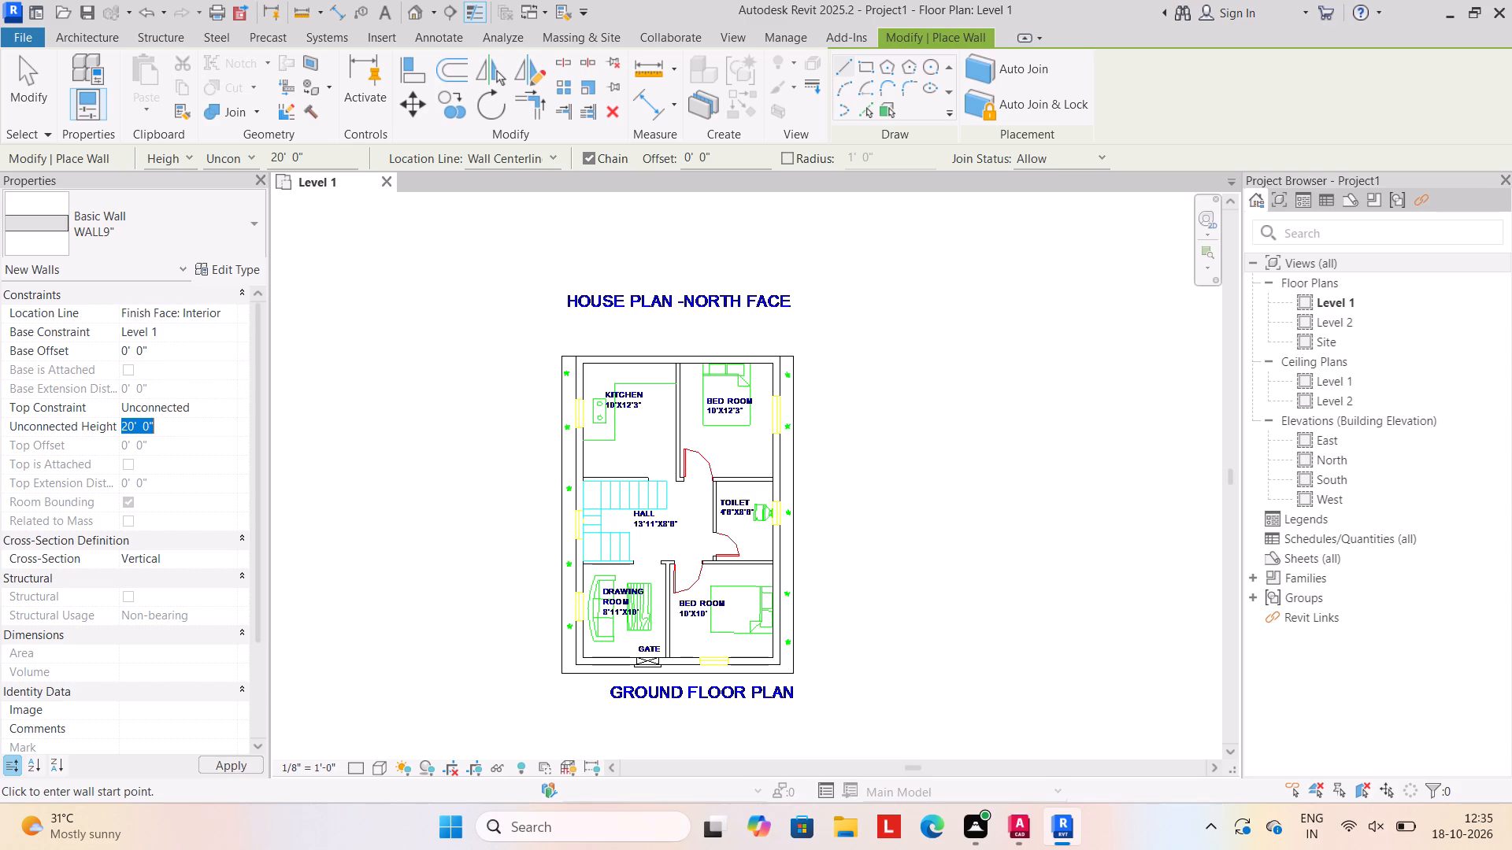
type("10'")
key("Return")
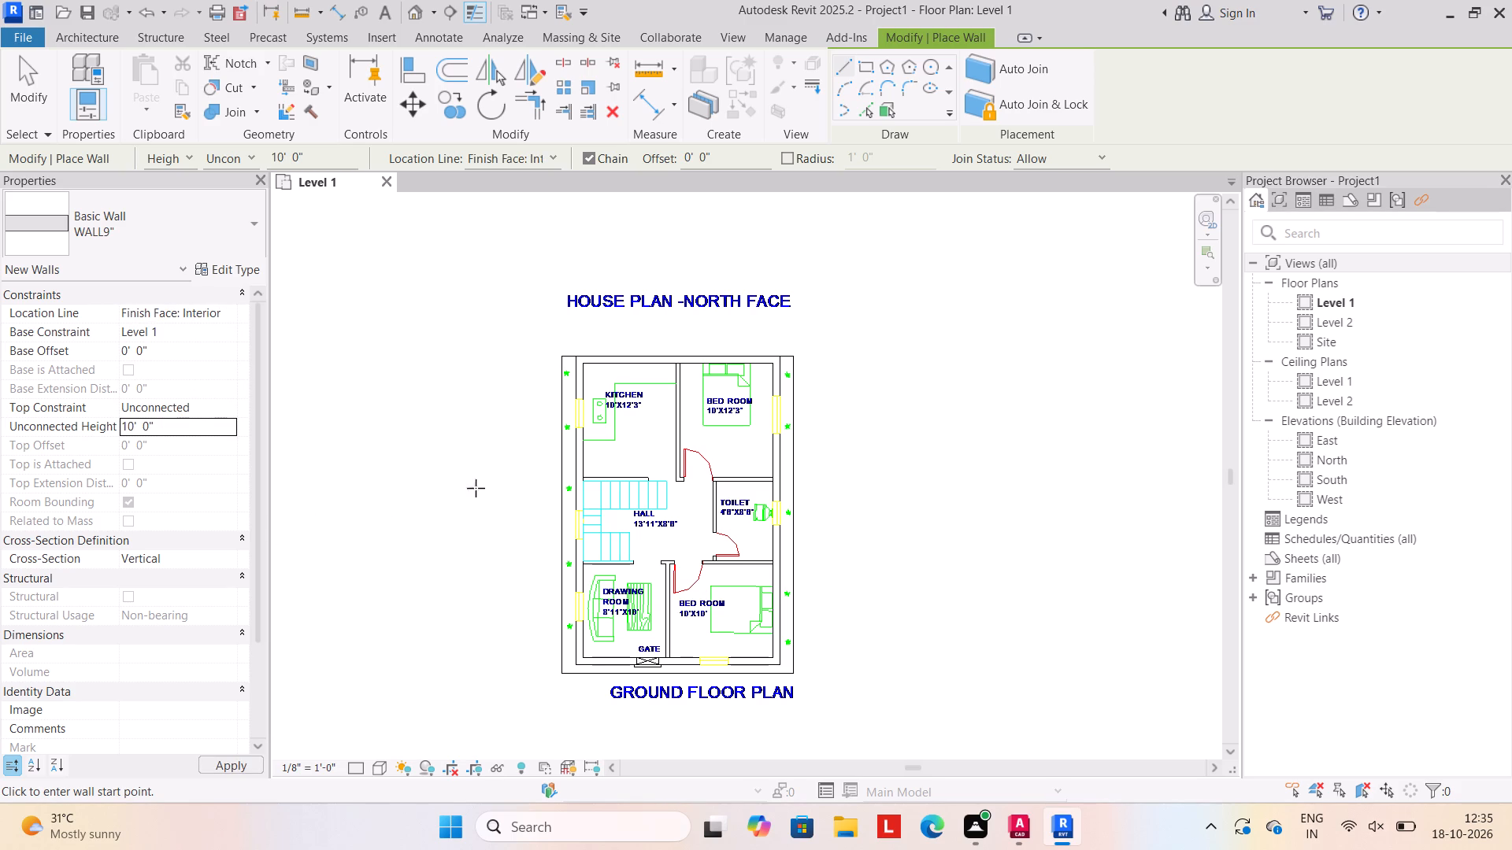
Trace the house's four outer walls as a closed chain on the linked plan's outer wall line, about 33' deep.
left_click(578, 353)
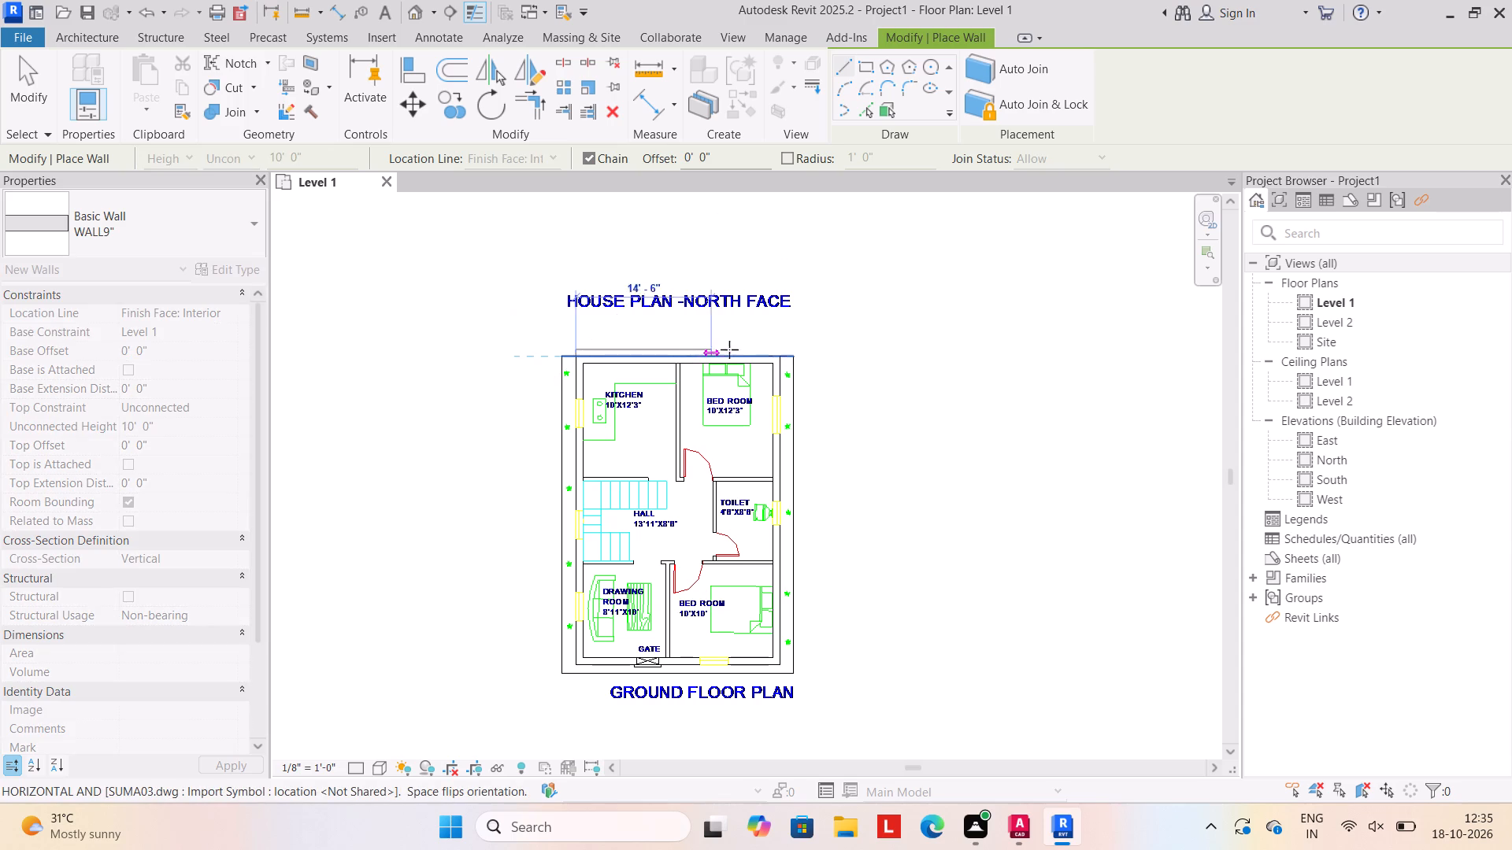
key("space")
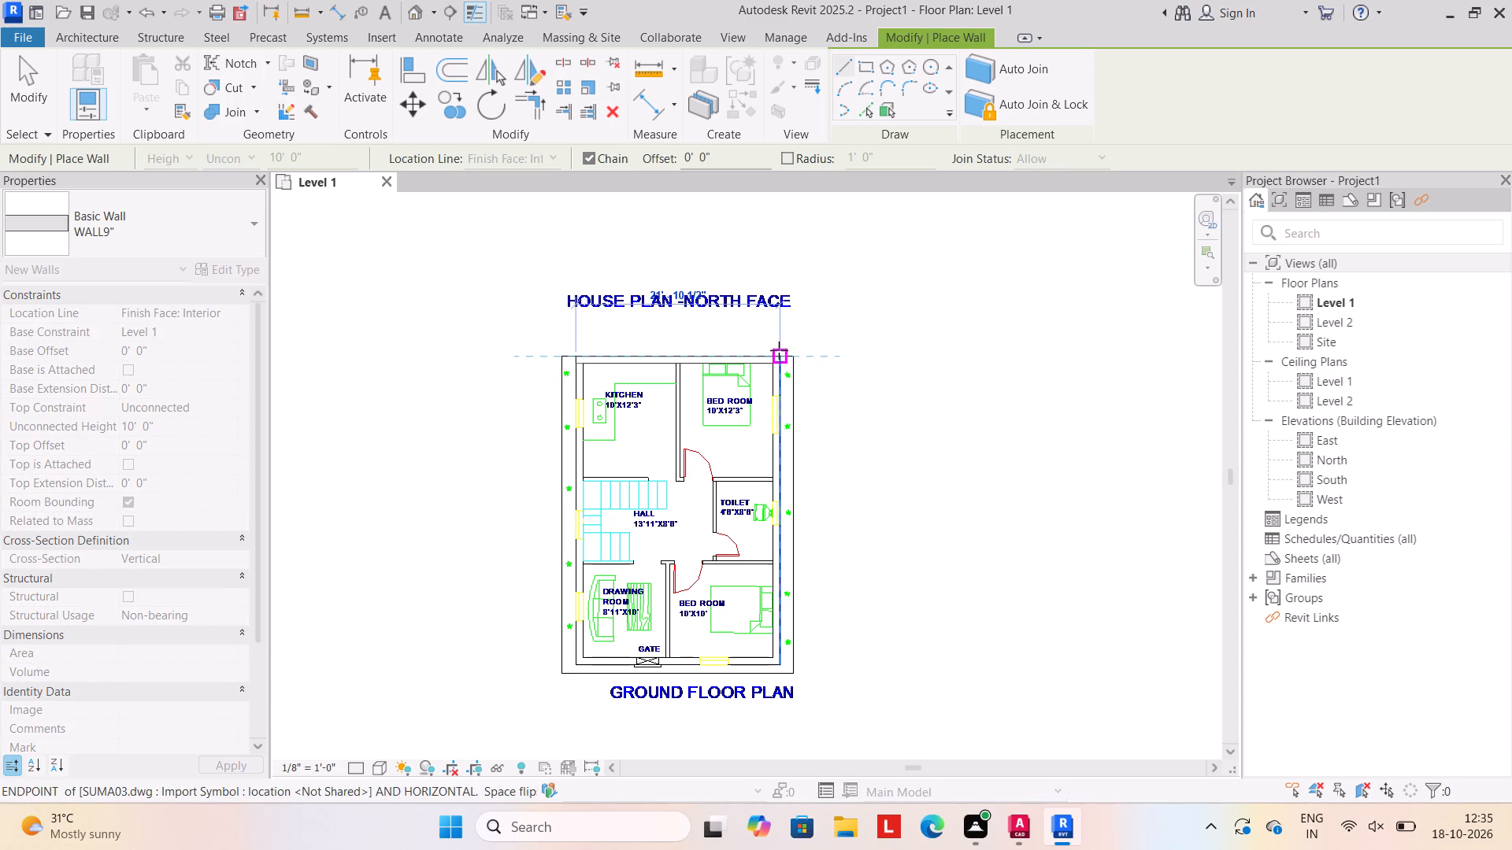
left_click(779, 353)
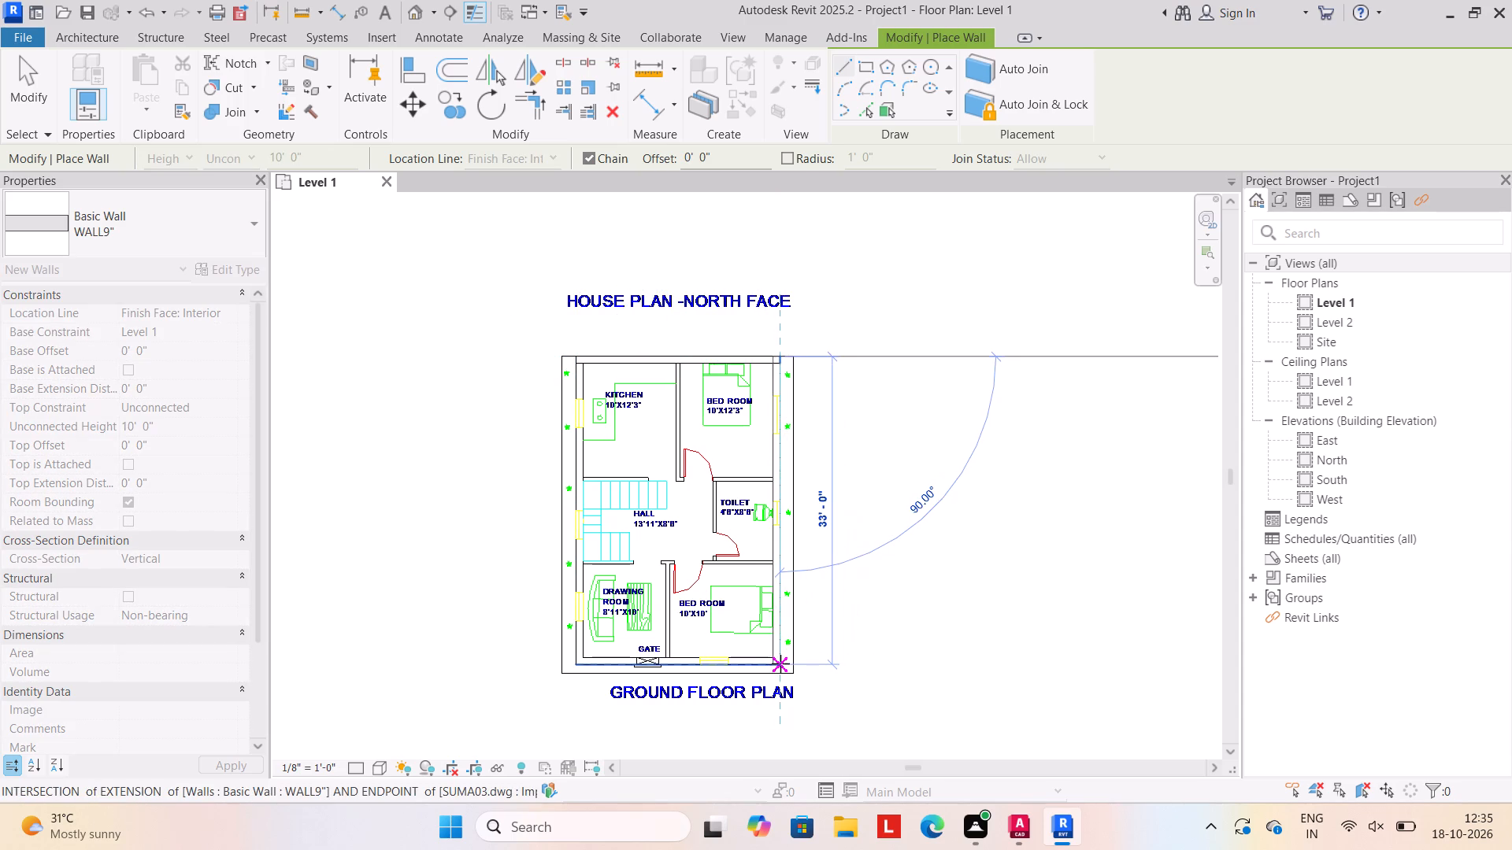
left_click_drag(780, 663, 753, 663)
left_click_drag(576, 662, 582, 652)
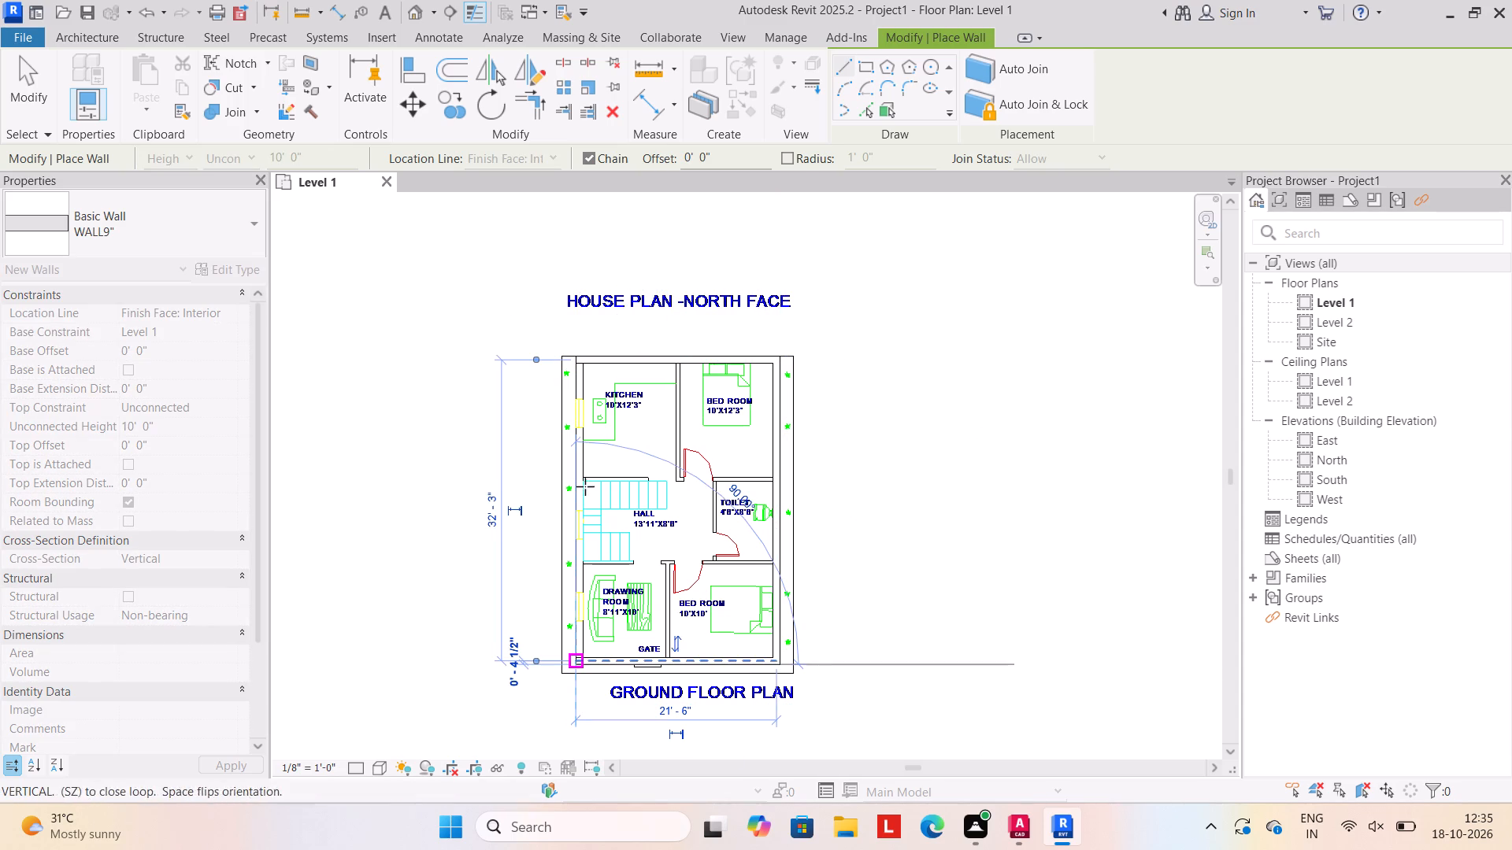
left_click(580, 365)
key("Escape")
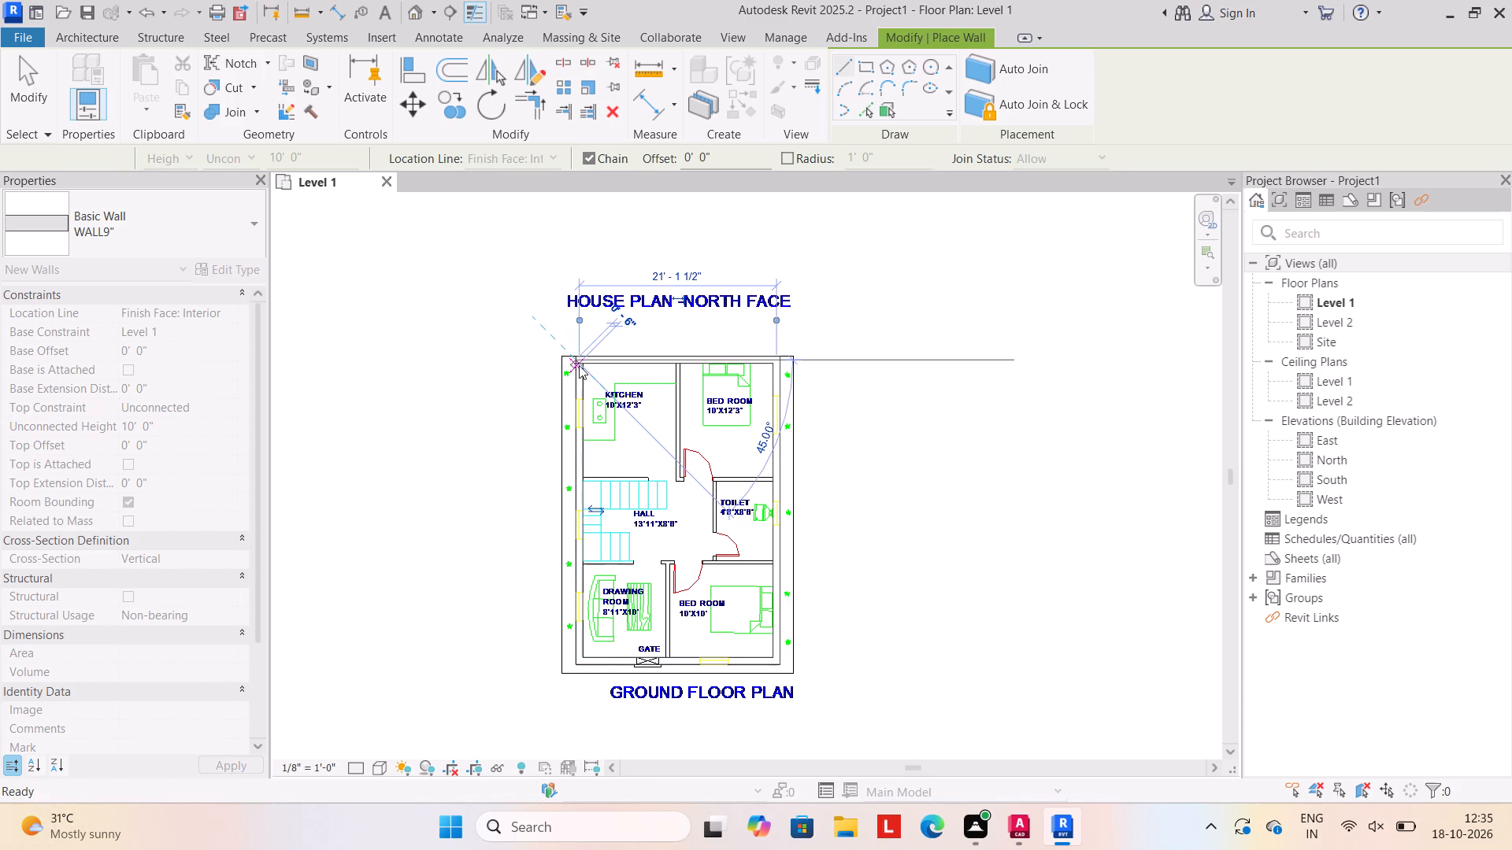
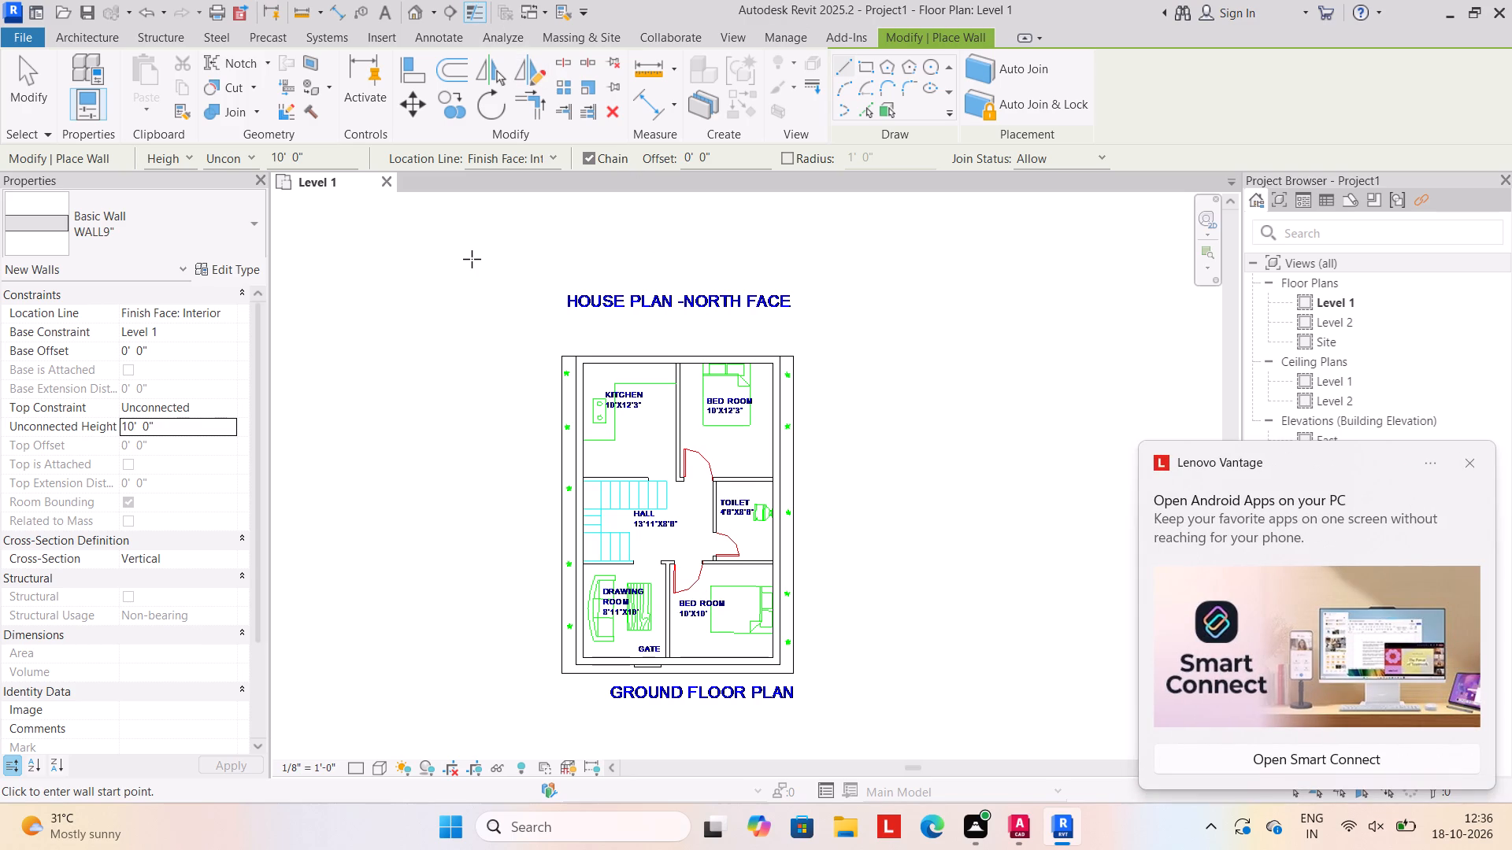
With the WALL4.5" type, trace the kitchen–bedroom partition and continue it along the 10'X12'3" bedroom's hall-side edge to the outer wall.
left_click(1469, 460)
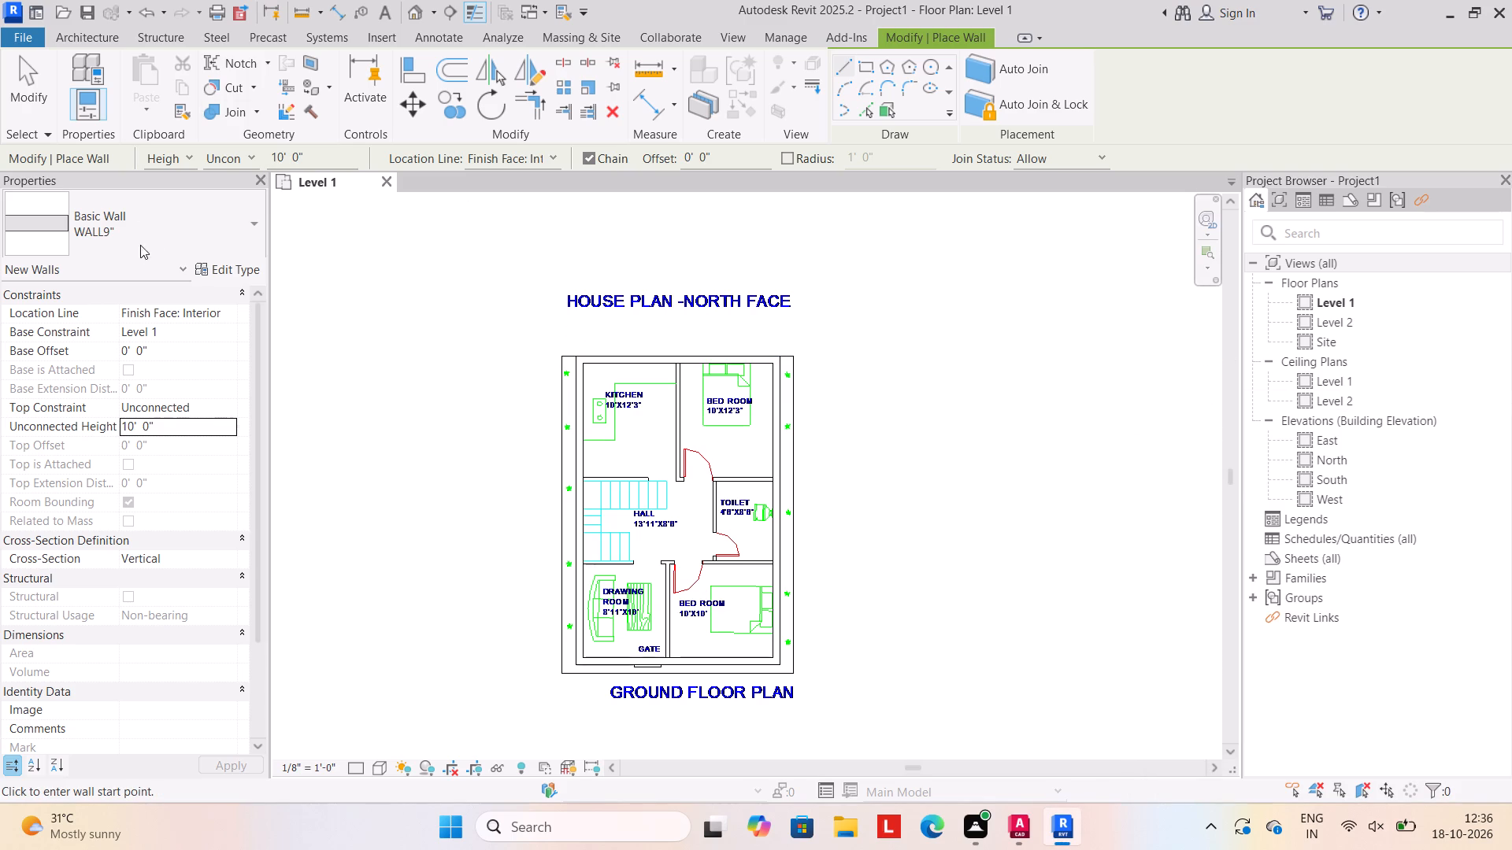
left_click(260, 221)
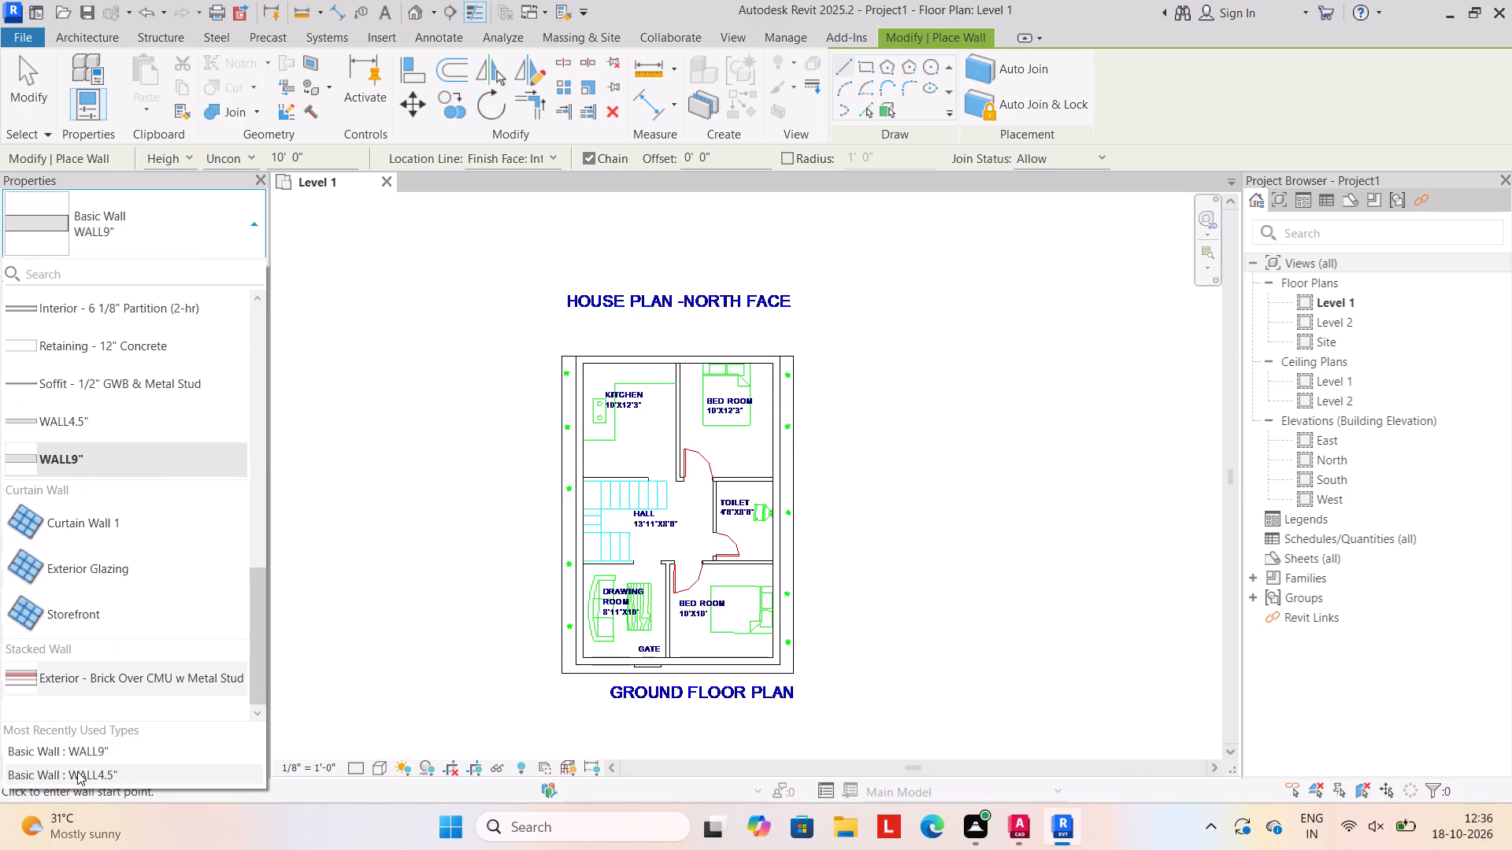
left_click_drag(85, 770, 97, 763)
left_click(171, 783)
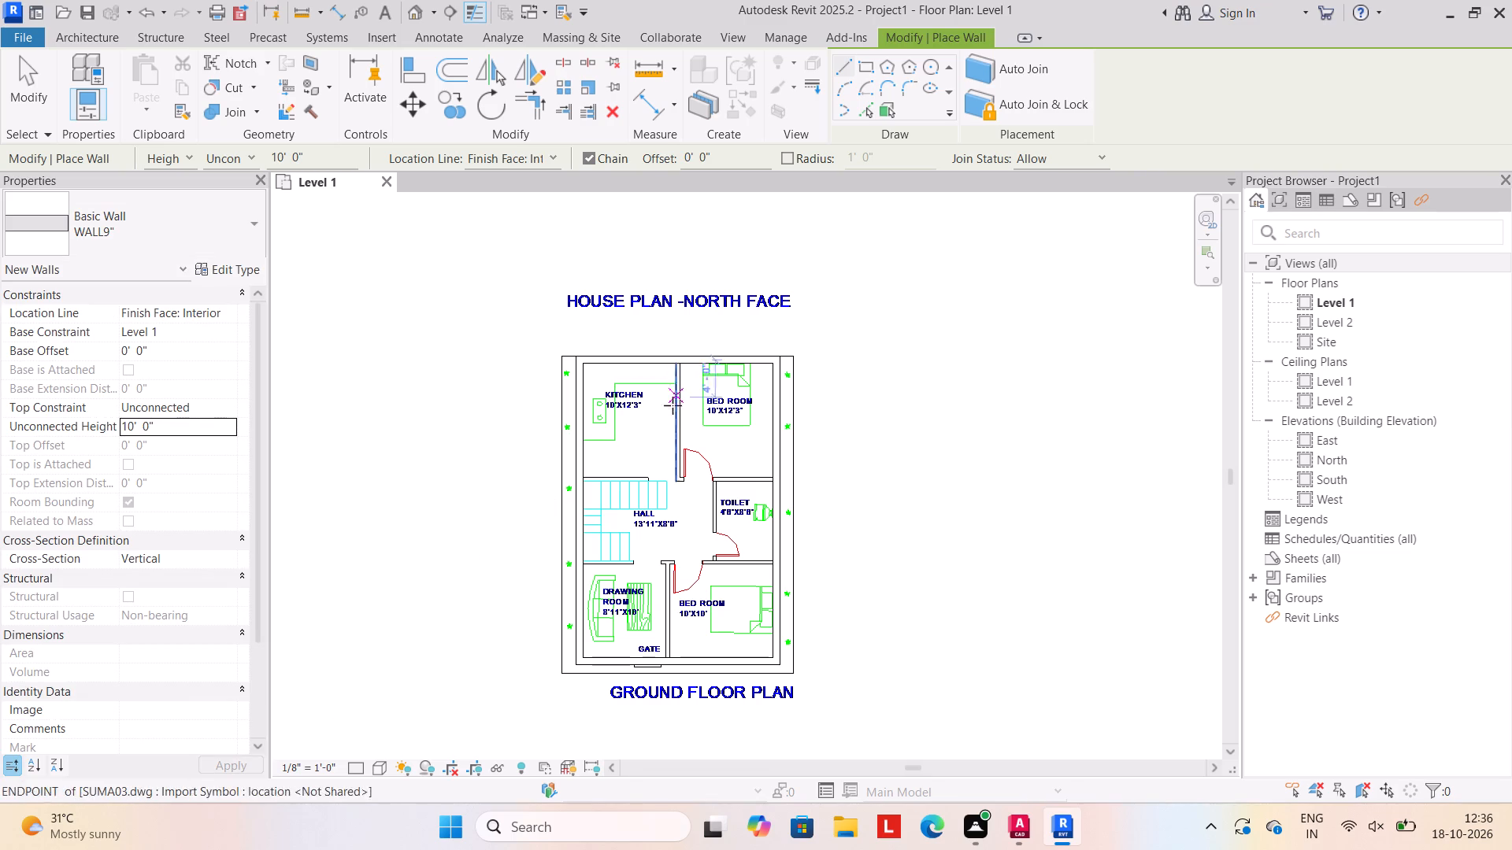
left_click(258, 227)
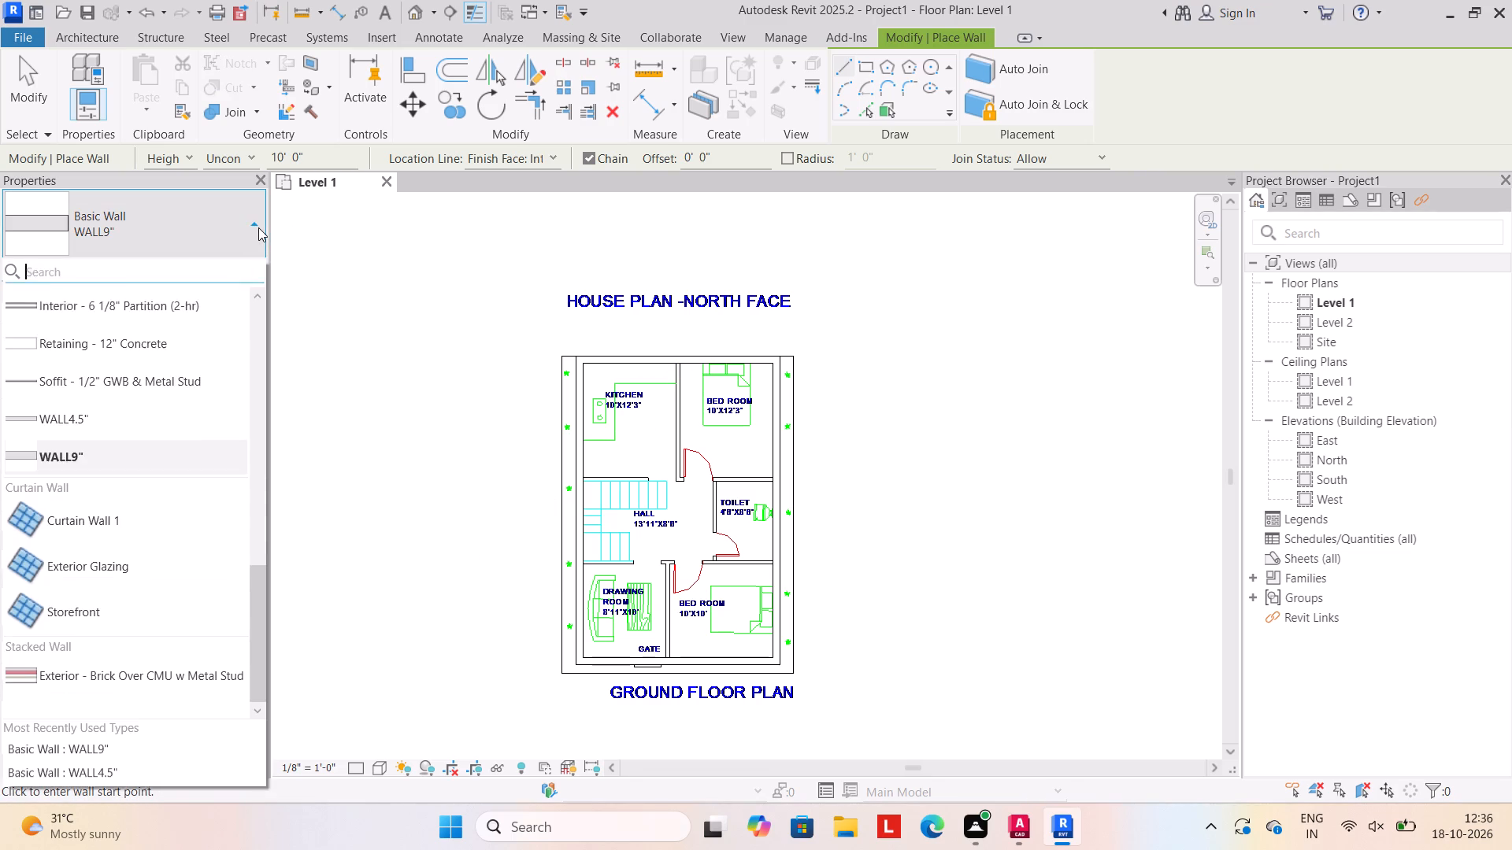
left_click(87, 773)
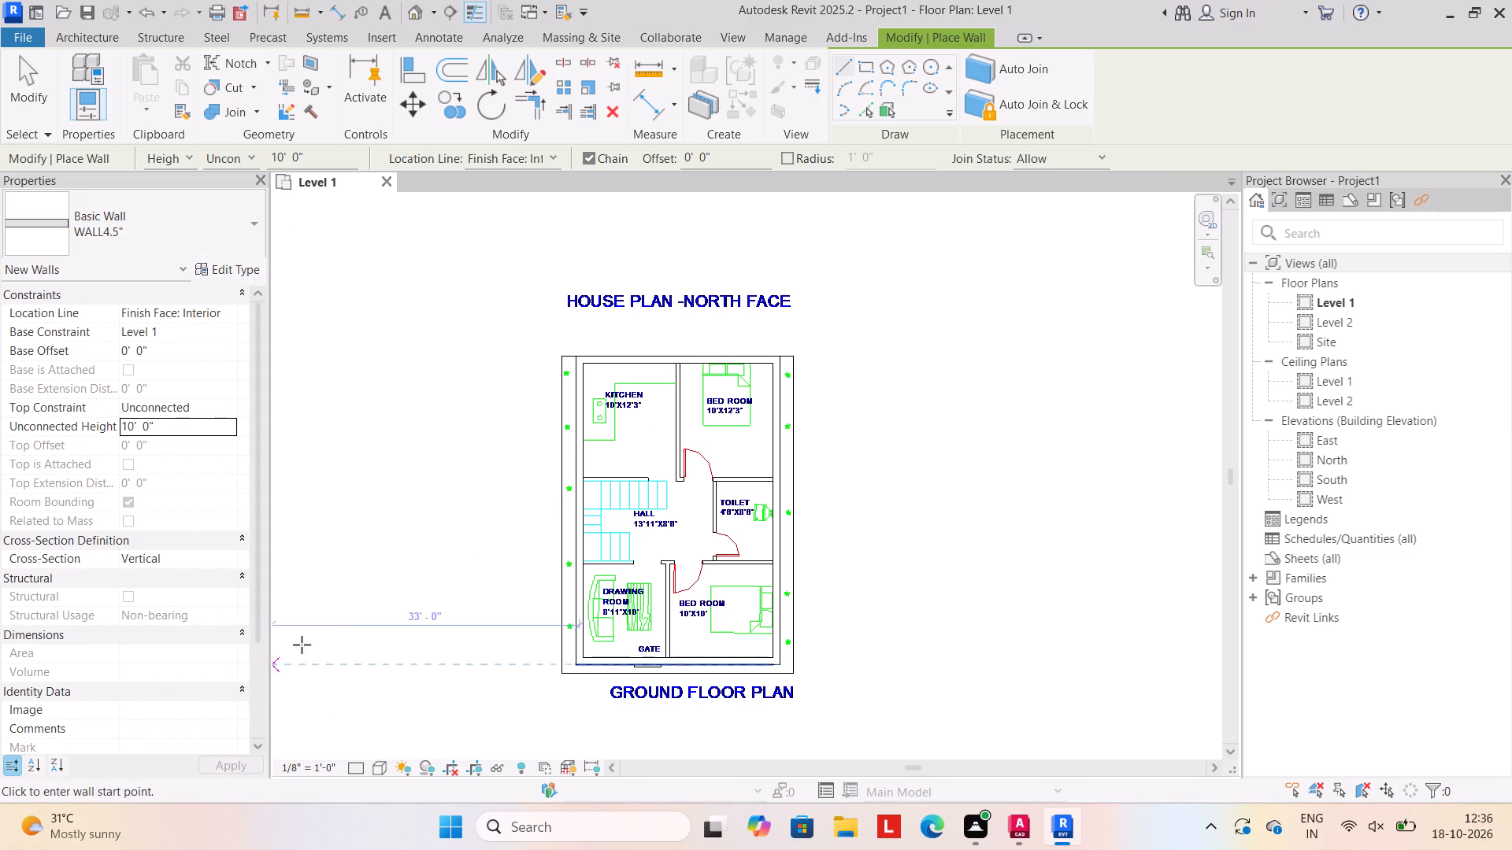
scroll(687, 419, "up", 2)
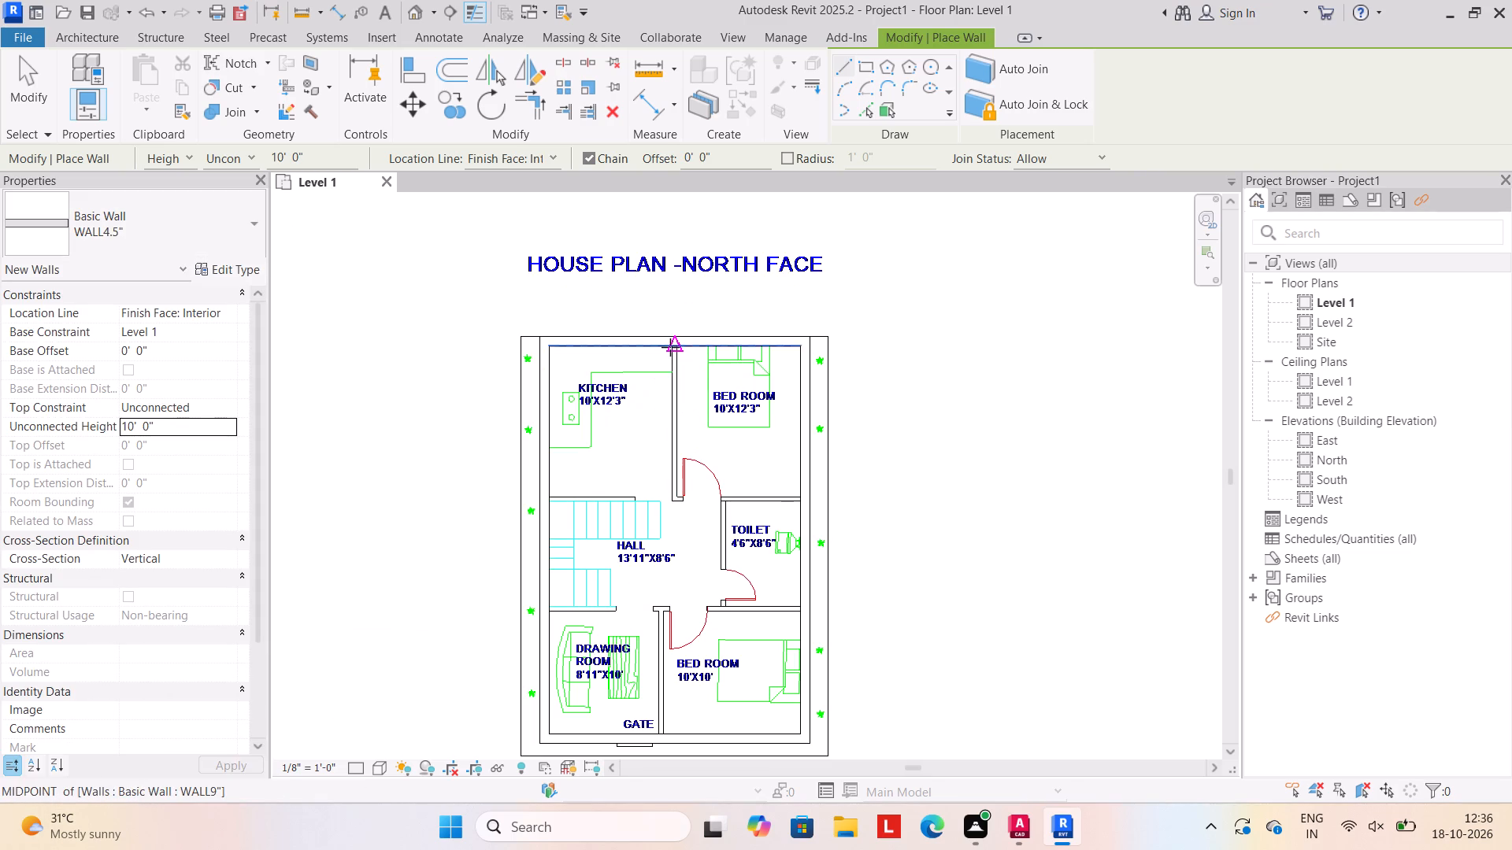
left_click(670, 347)
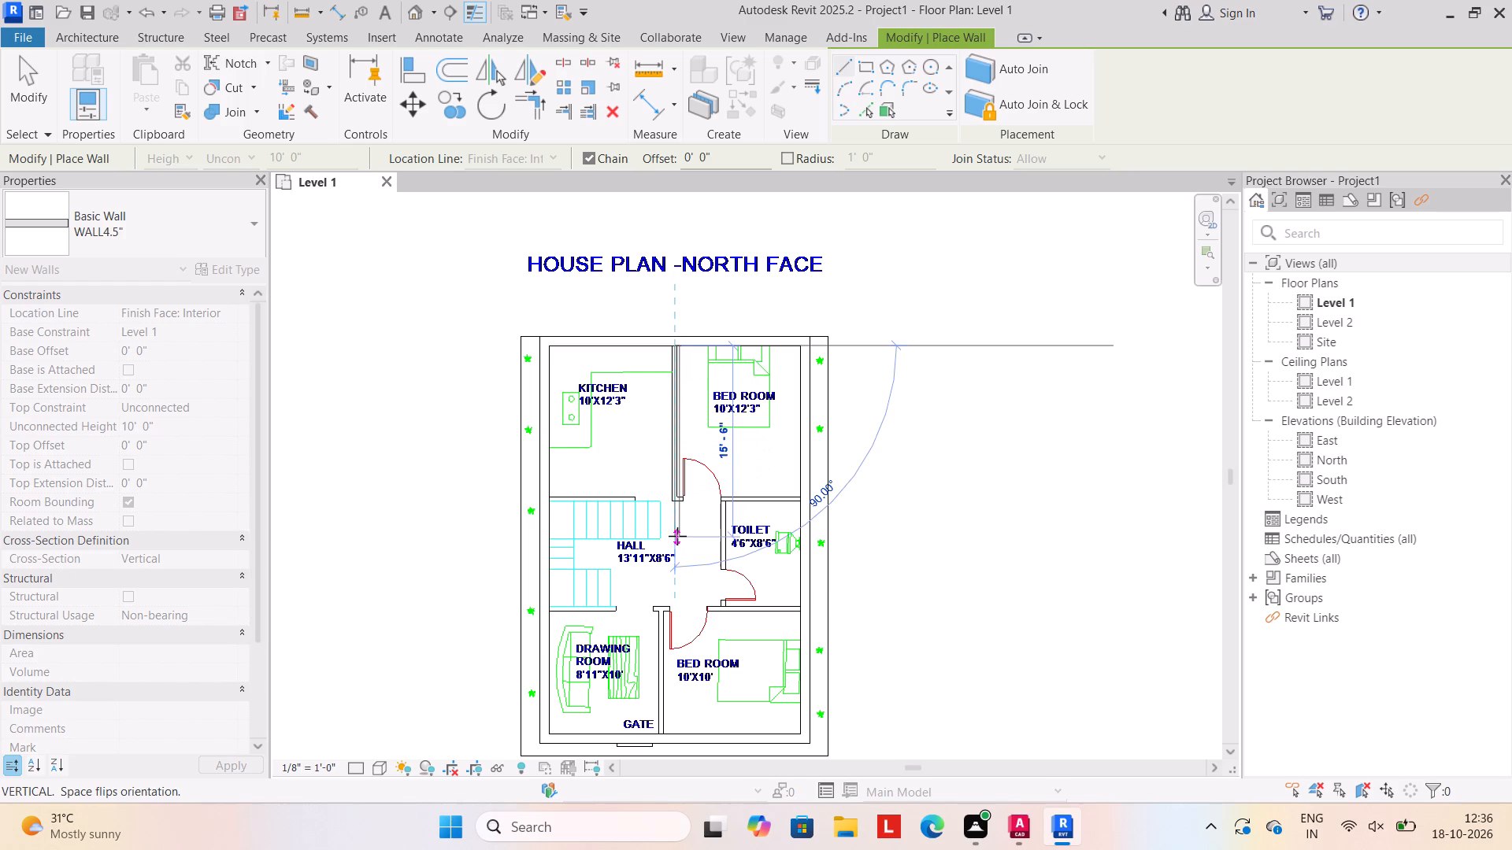
key("Escape")
scroll(684, 330, "up", 8)
left_click_drag(649, 369, 650, 376)
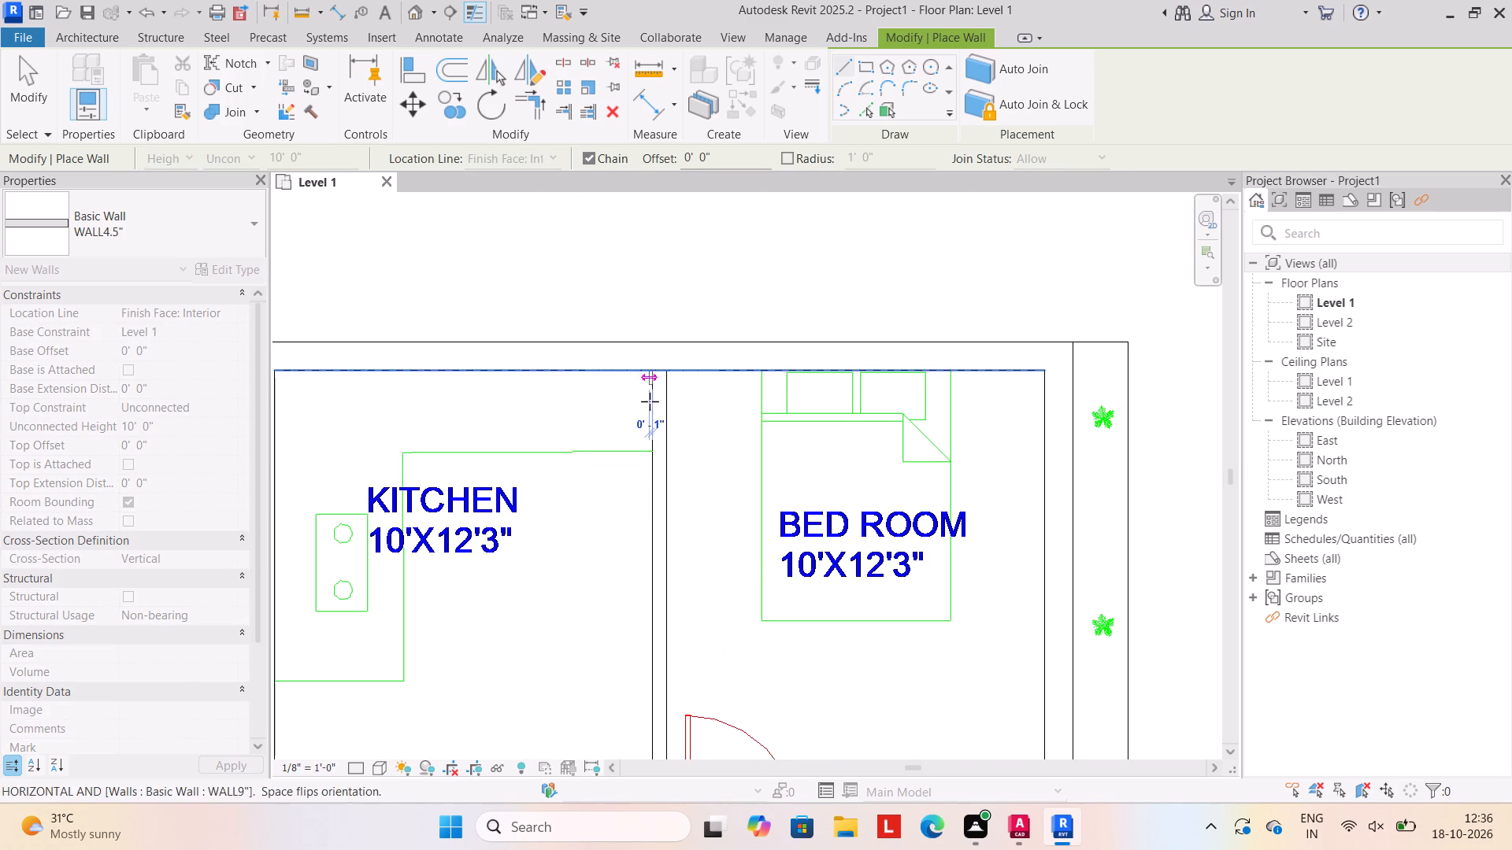
scroll(643, 685, "down", 2)
middle_click_drag(645, 674, 641, 394)
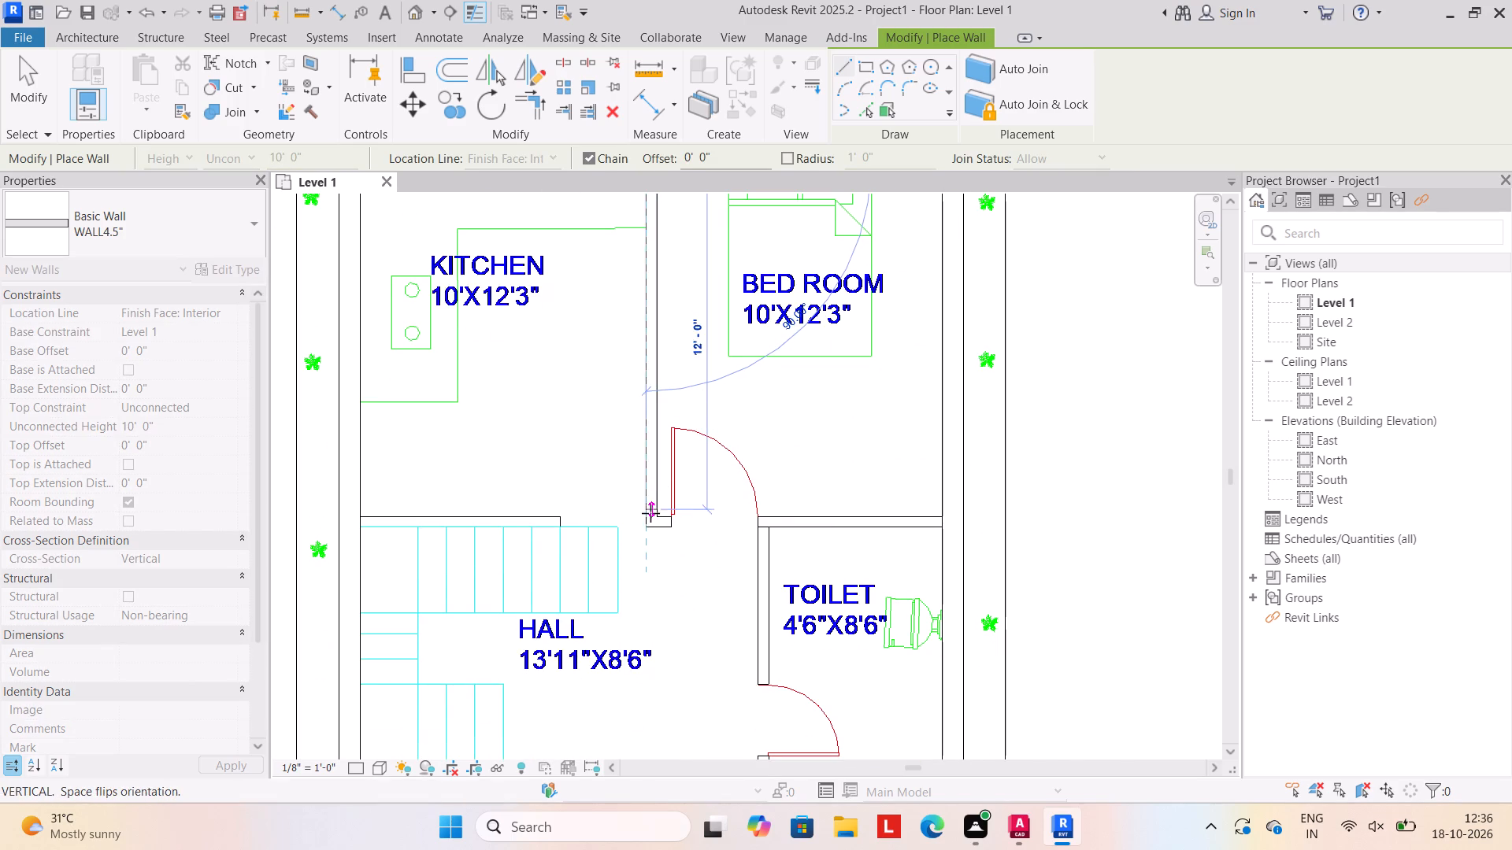
left_click_drag(646, 528, 653, 528)
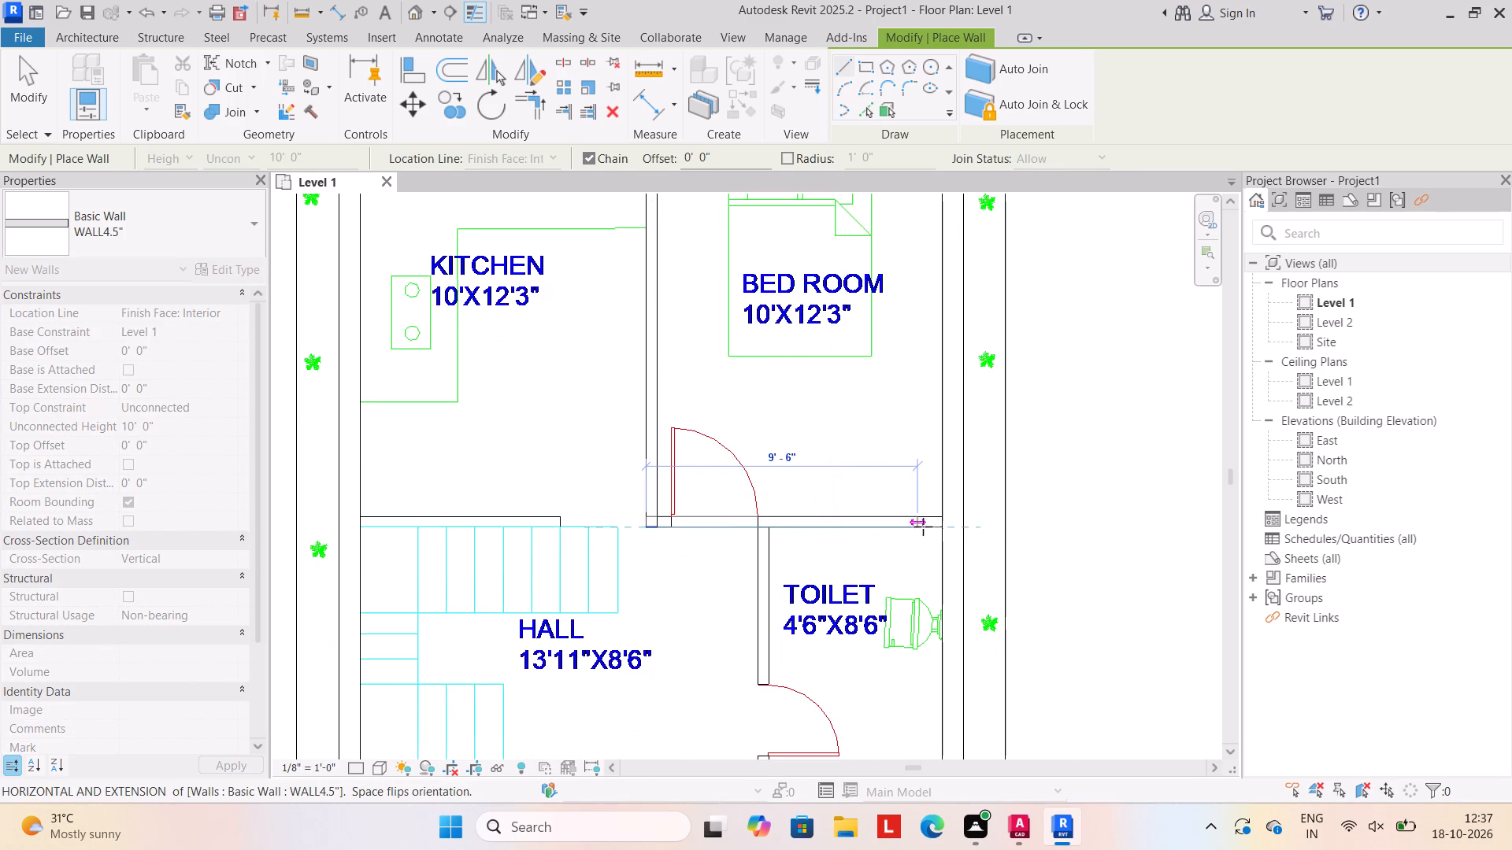
left_click(941, 527)
key("Escape")
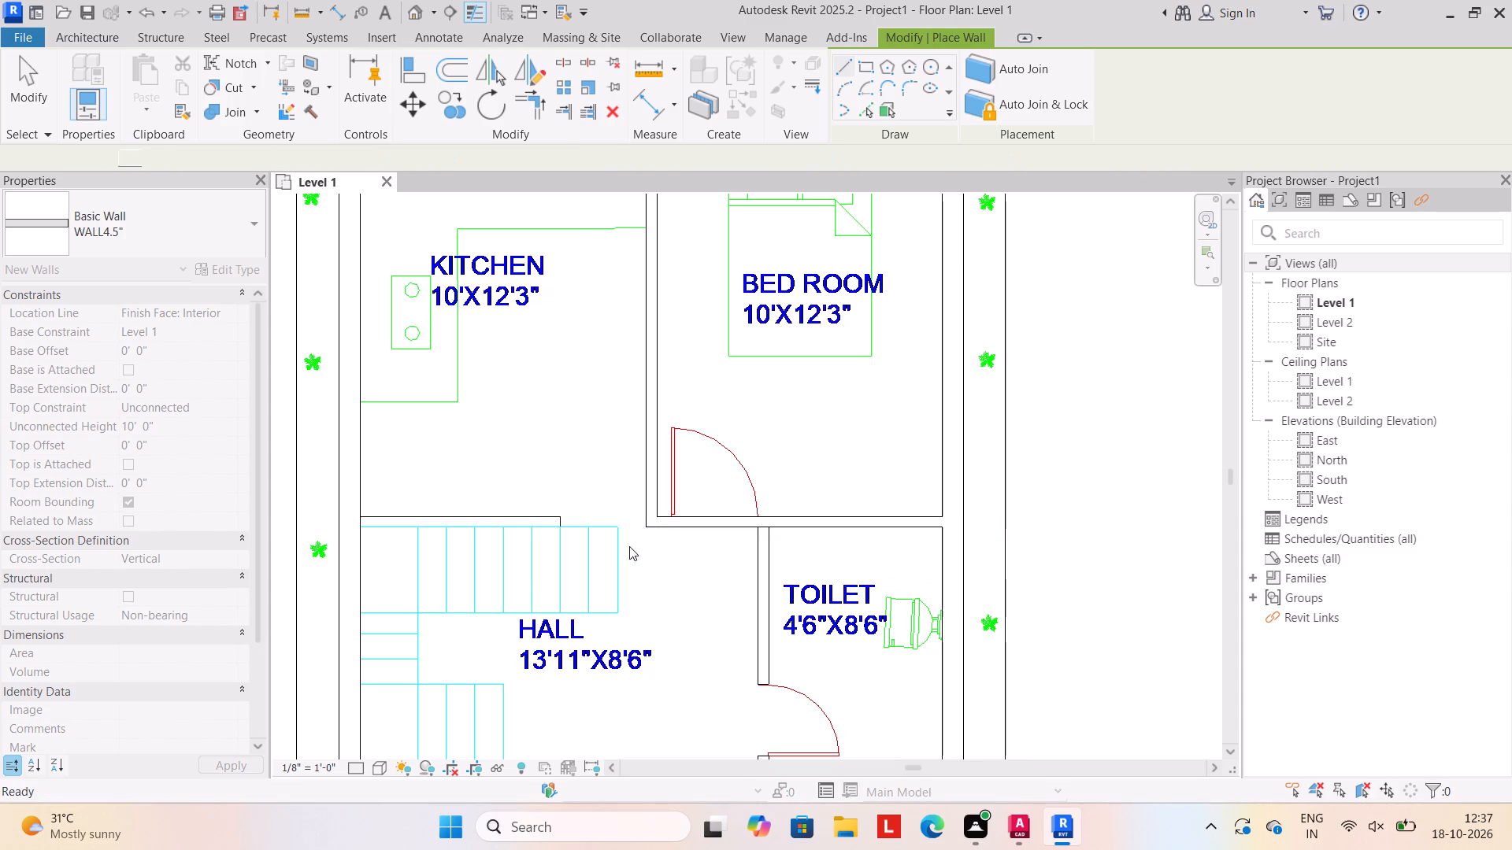
Trace the short WALL4.5" wall between the kitchen and the staircase, from the outer wall to its end on the plan.
scroll(380, 549, "up", 2)
left_click(360, 526)
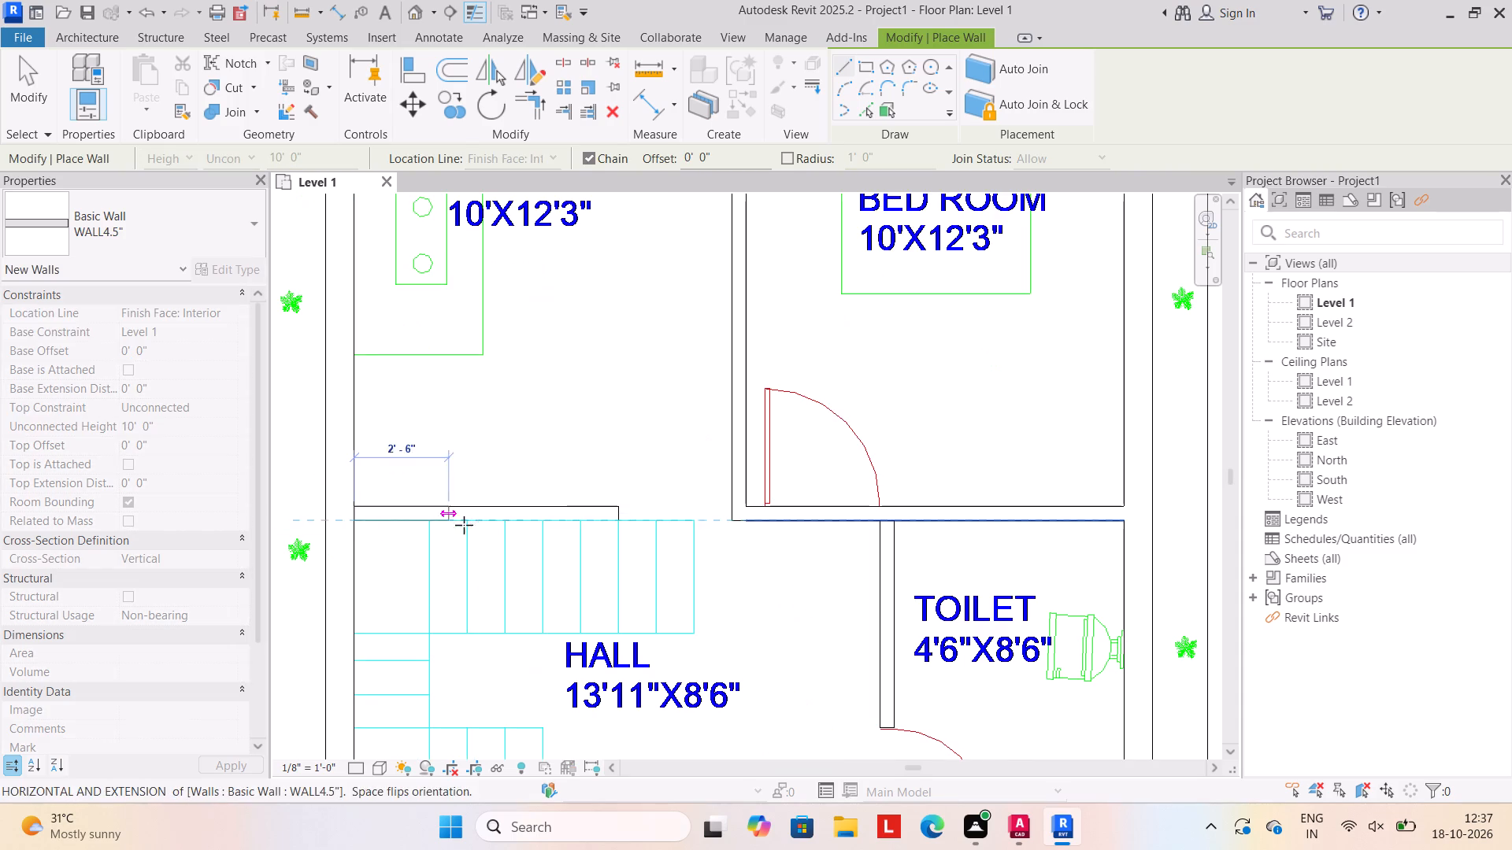
left_click(621, 529)
key("Escape")
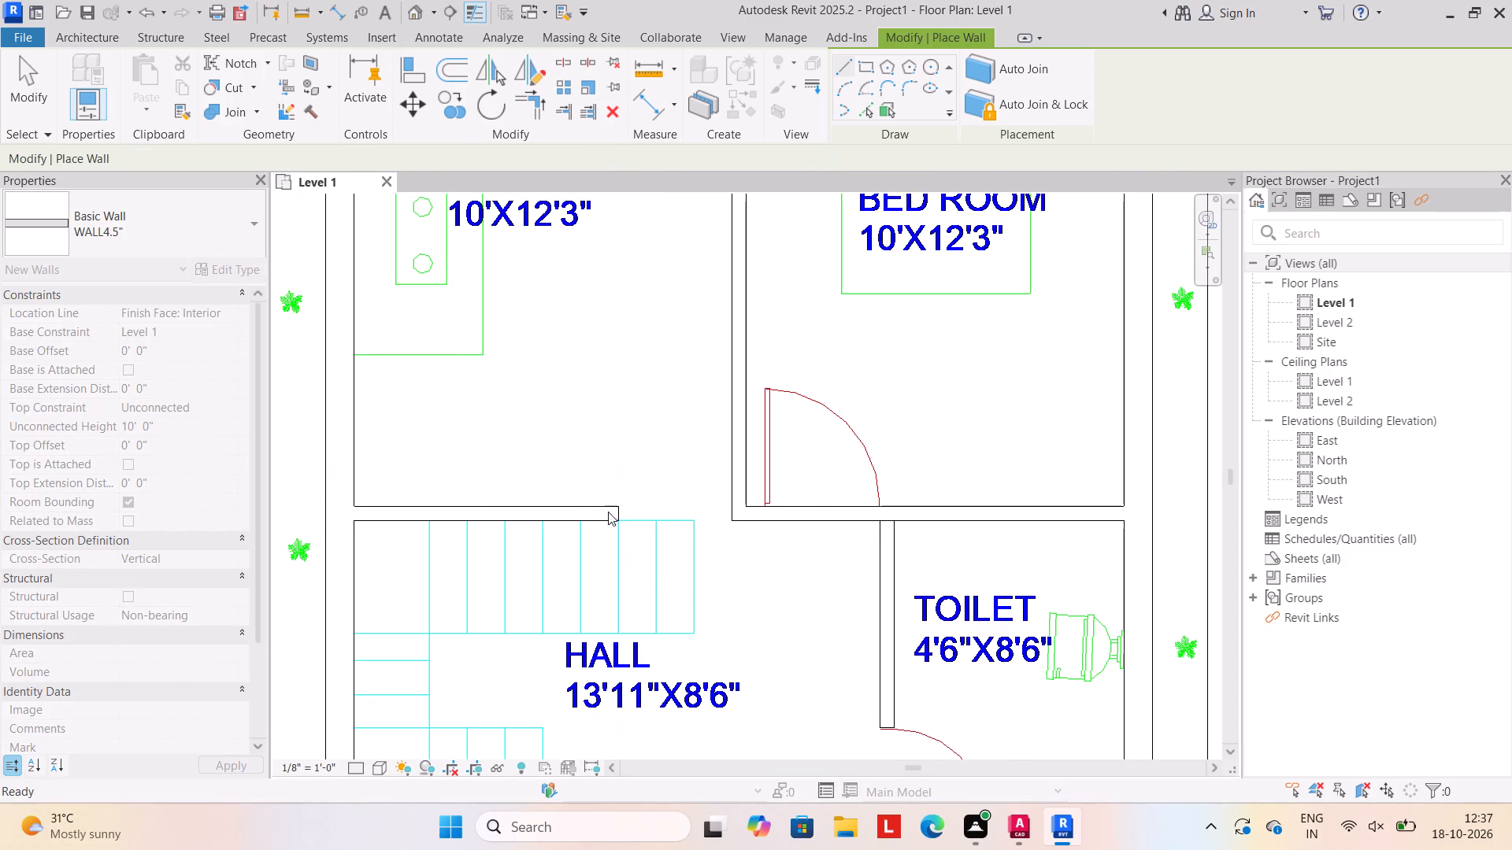
Trace the WALL4.5" wall between the hall and the toilet, about 8'-6" long, continuing straight across the door opening.
scroll(616, 586, "down", 2)
middle_click_drag(616, 588, 554, 464)
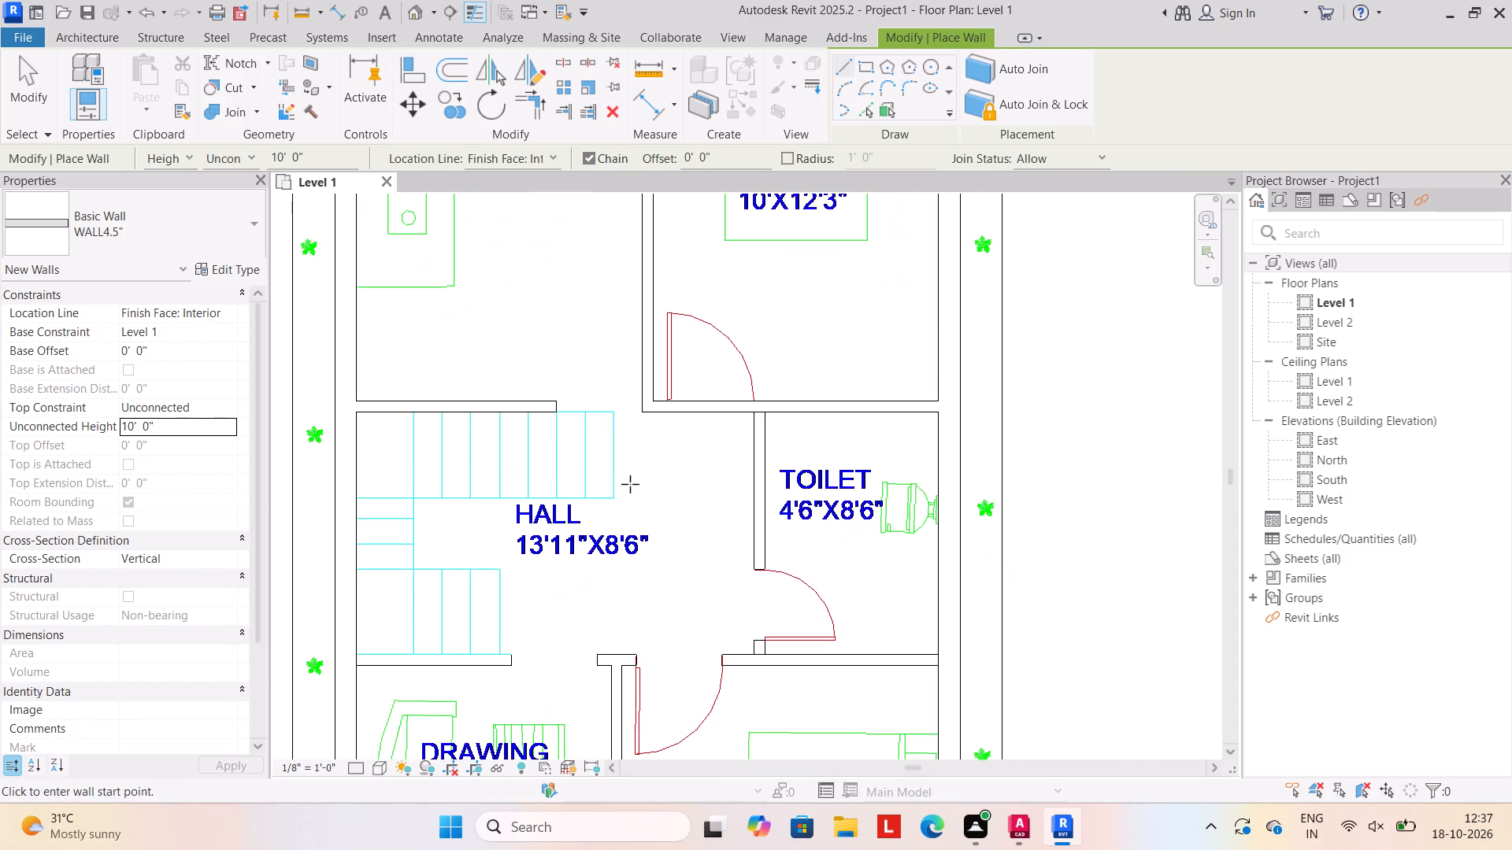
scroll(763, 461, "up", 2)
left_click(749, 400)
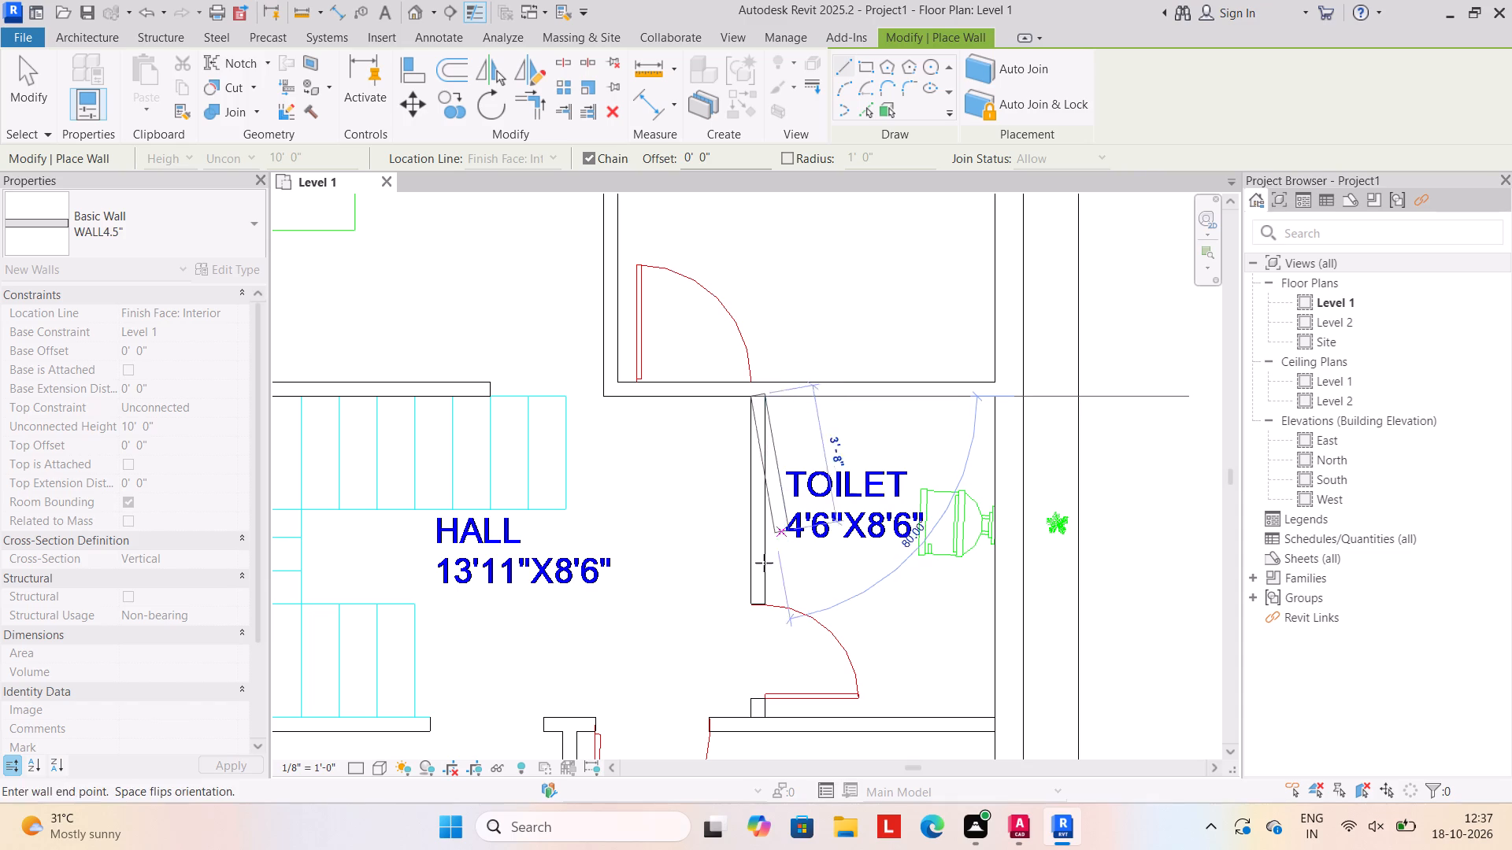
left_click(747, 716)
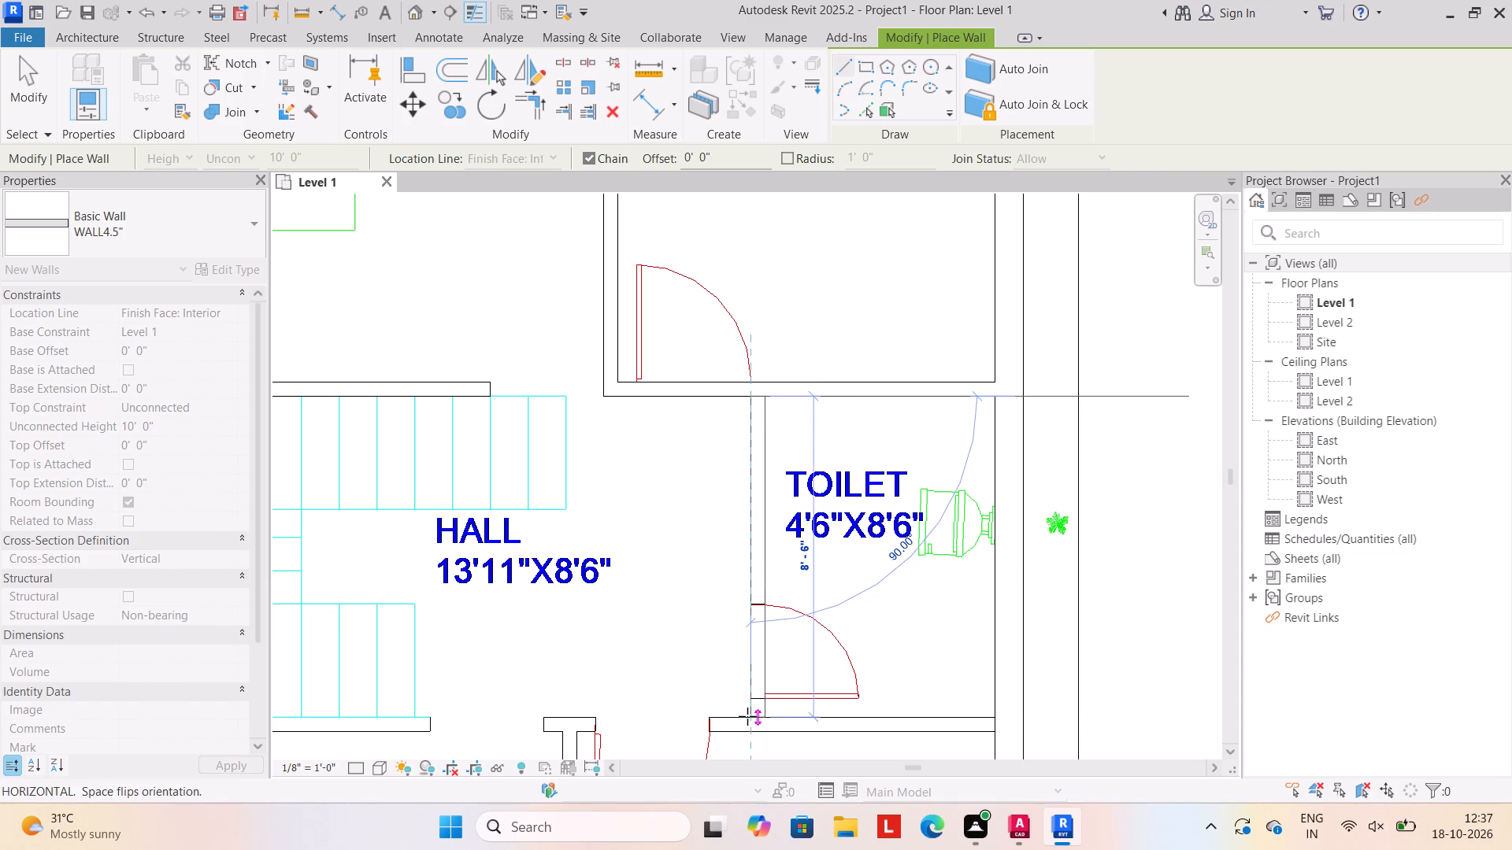
key("Escape")
Trace one WALL4.5" wall across the full house width, separating the hall and toilet from the drawing room and 10'X10' bedroom.
scroll(746, 710, "down", 2)
middle_click_drag(736, 672, 732, 512)
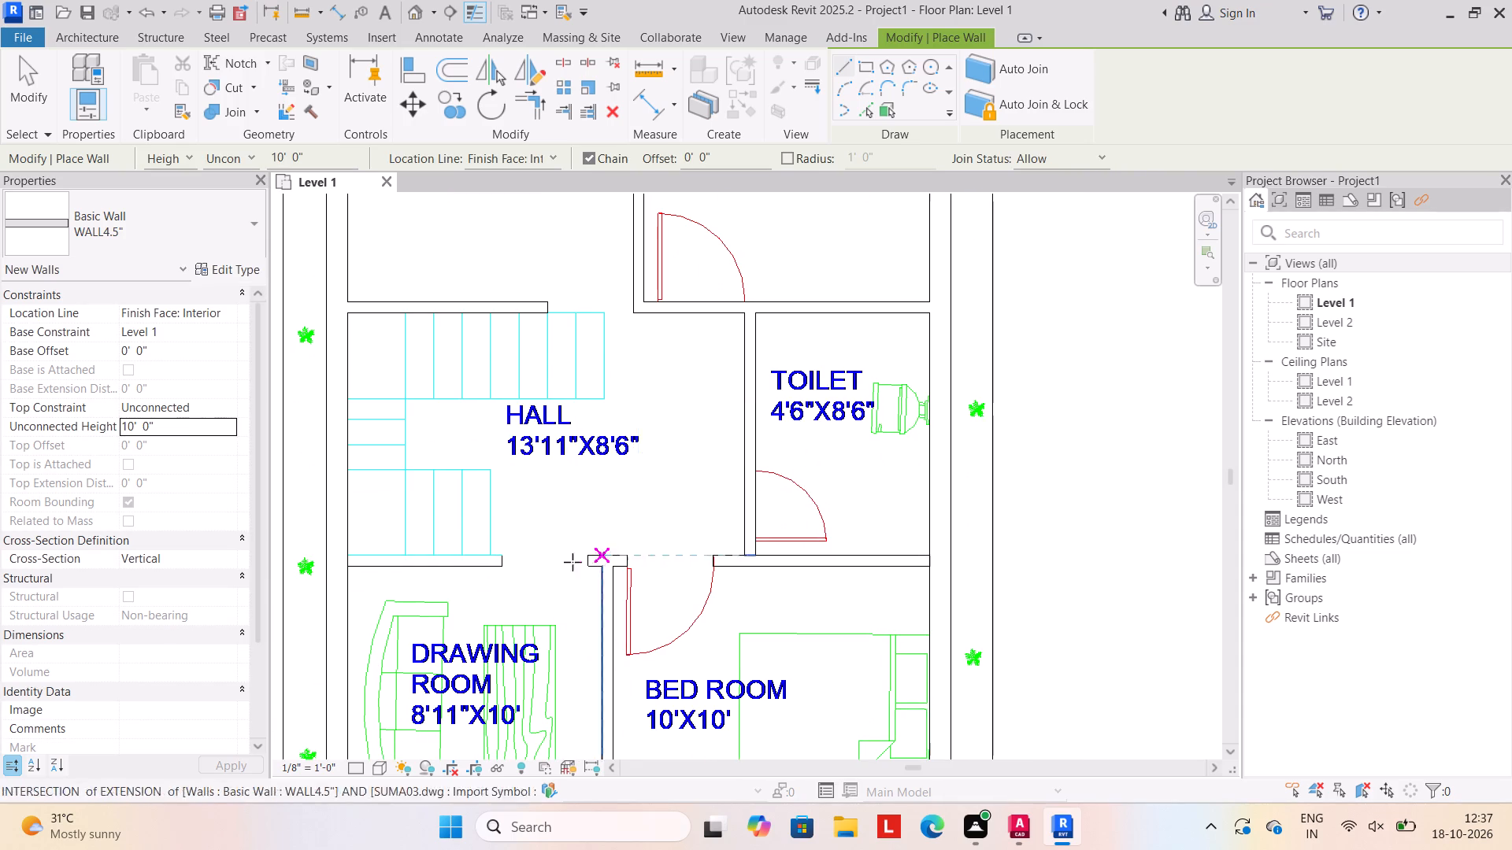
left_click(347, 571)
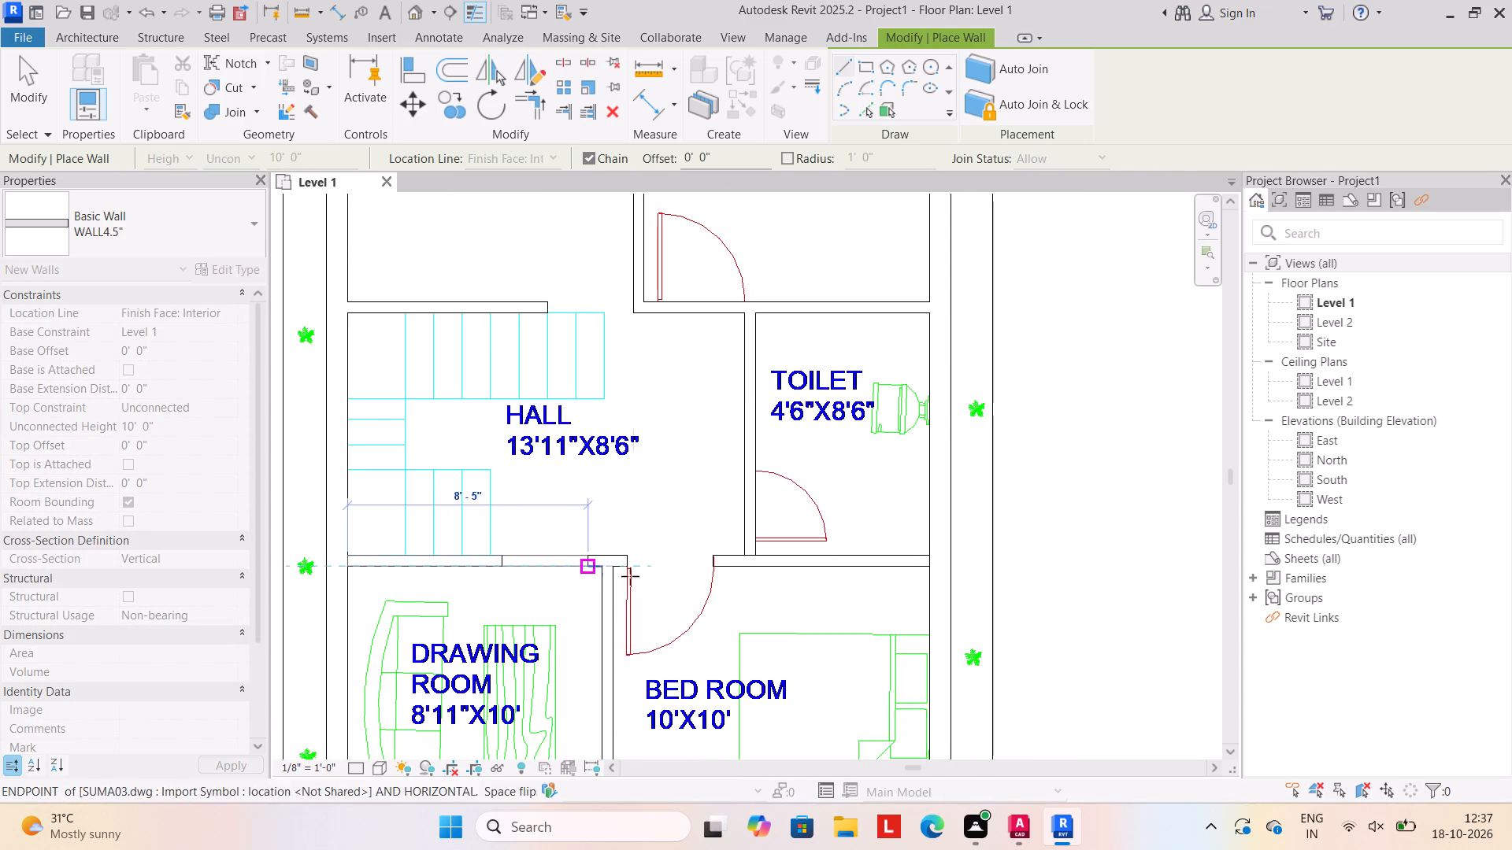
left_click(926, 564)
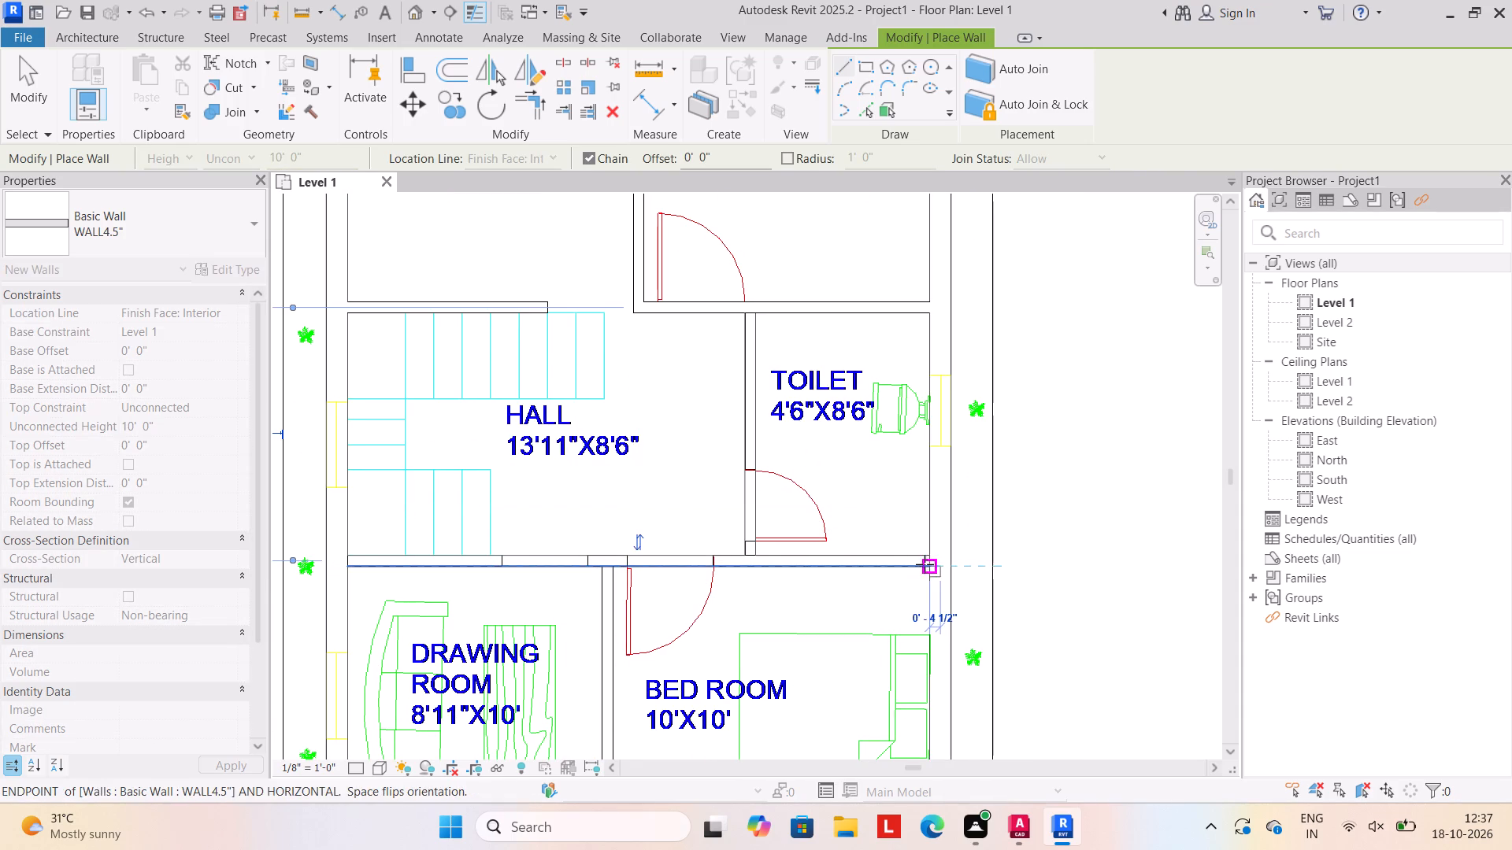
key("Escape")
Trace the WALL4.5" partition between the drawing room and the 10'X10' bedroom down to the gate-side outer wall, and end wall placement.
middle_click_drag(676, 633, 676, 523)
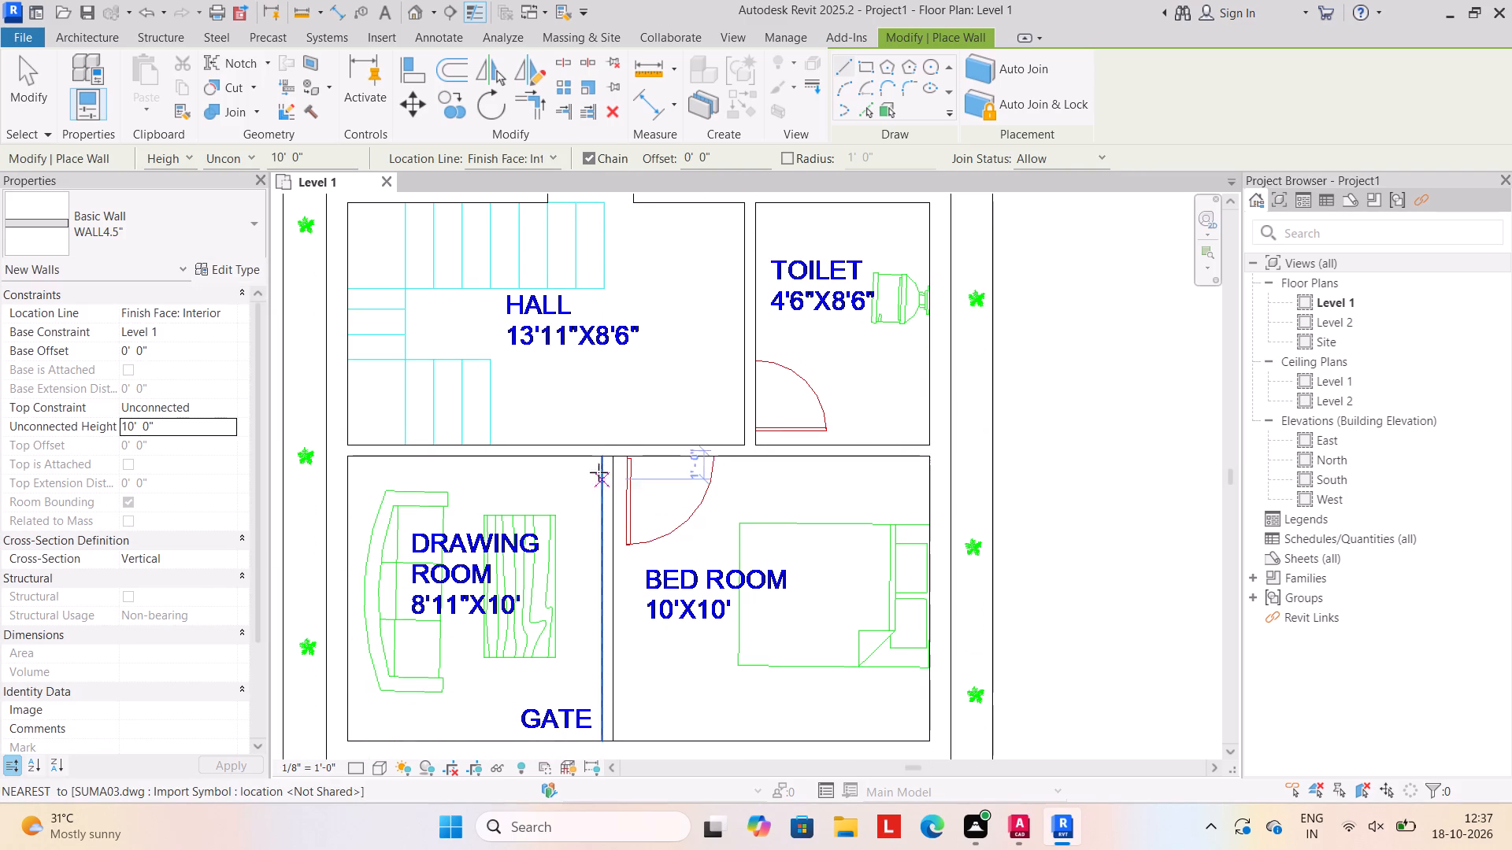
left_click(596, 460)
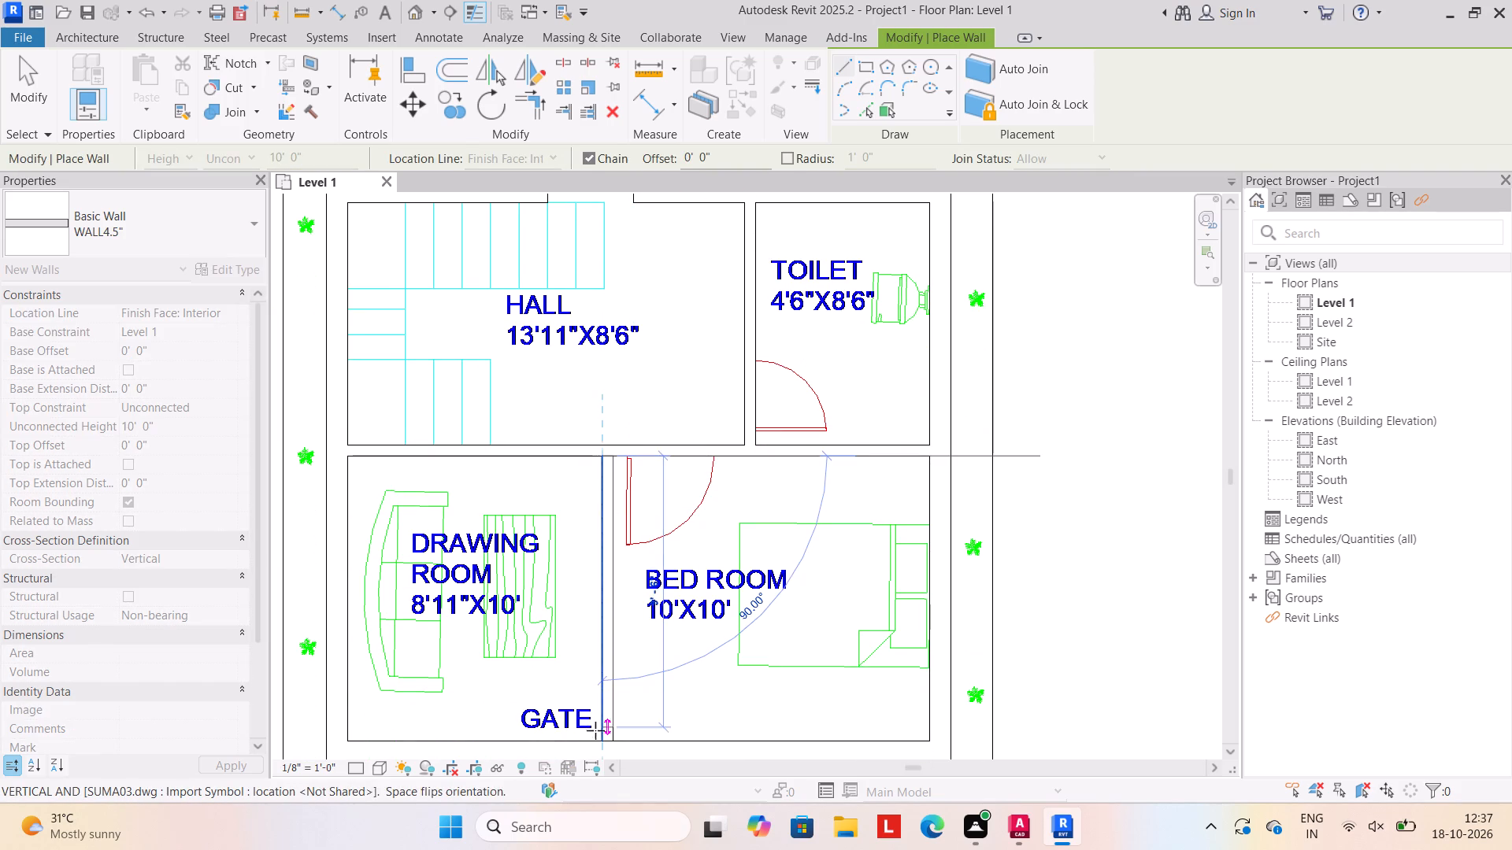
left_click(597, 737)
key("Escape")
scroll(588, 636, "down", 4)
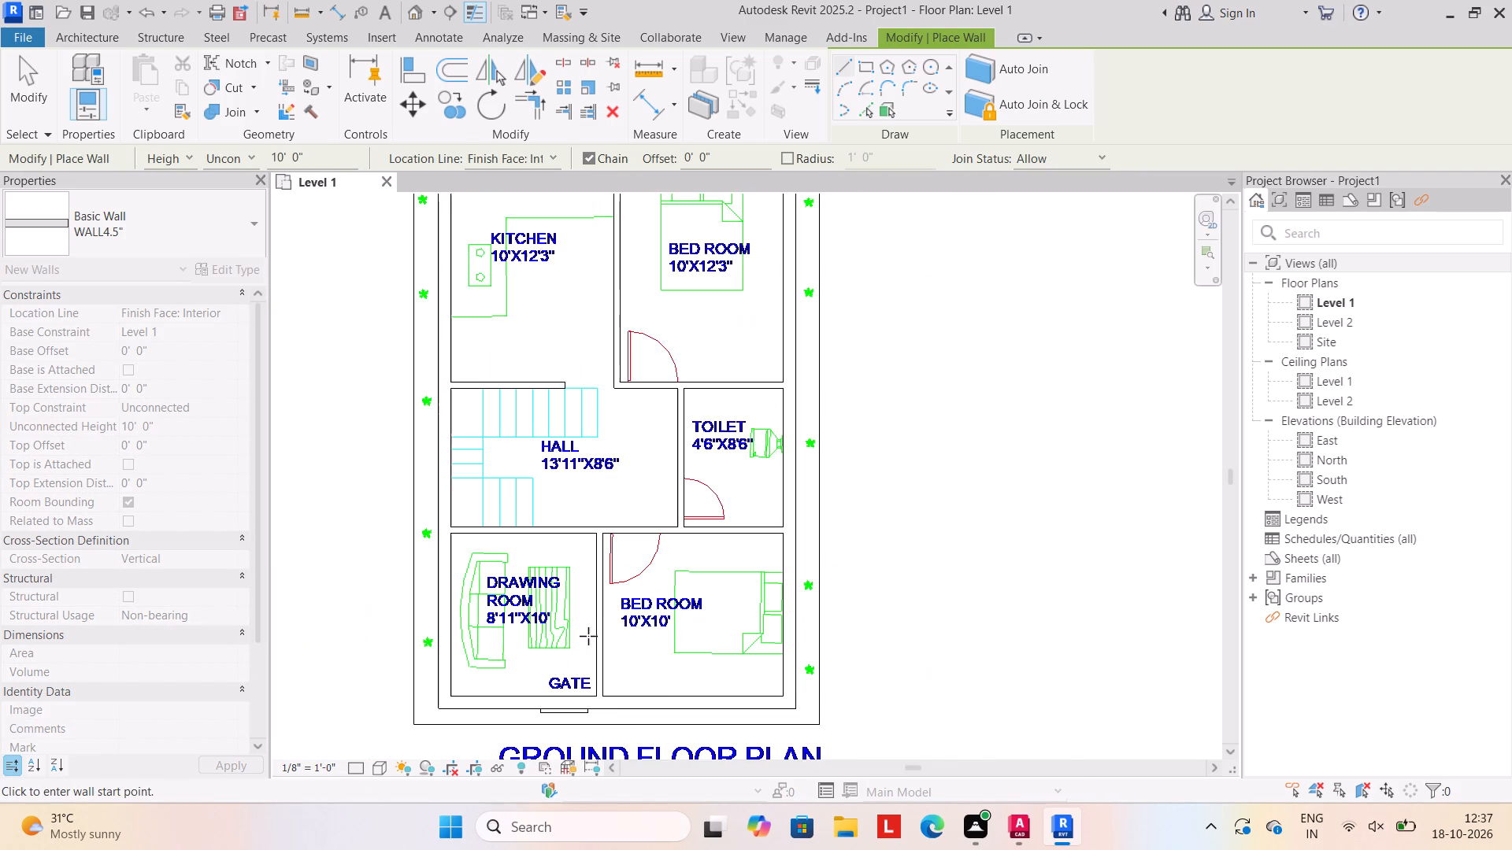
scroll(588, 619, "down", 2)
middle_click_drag(588, 614, 604, 649)
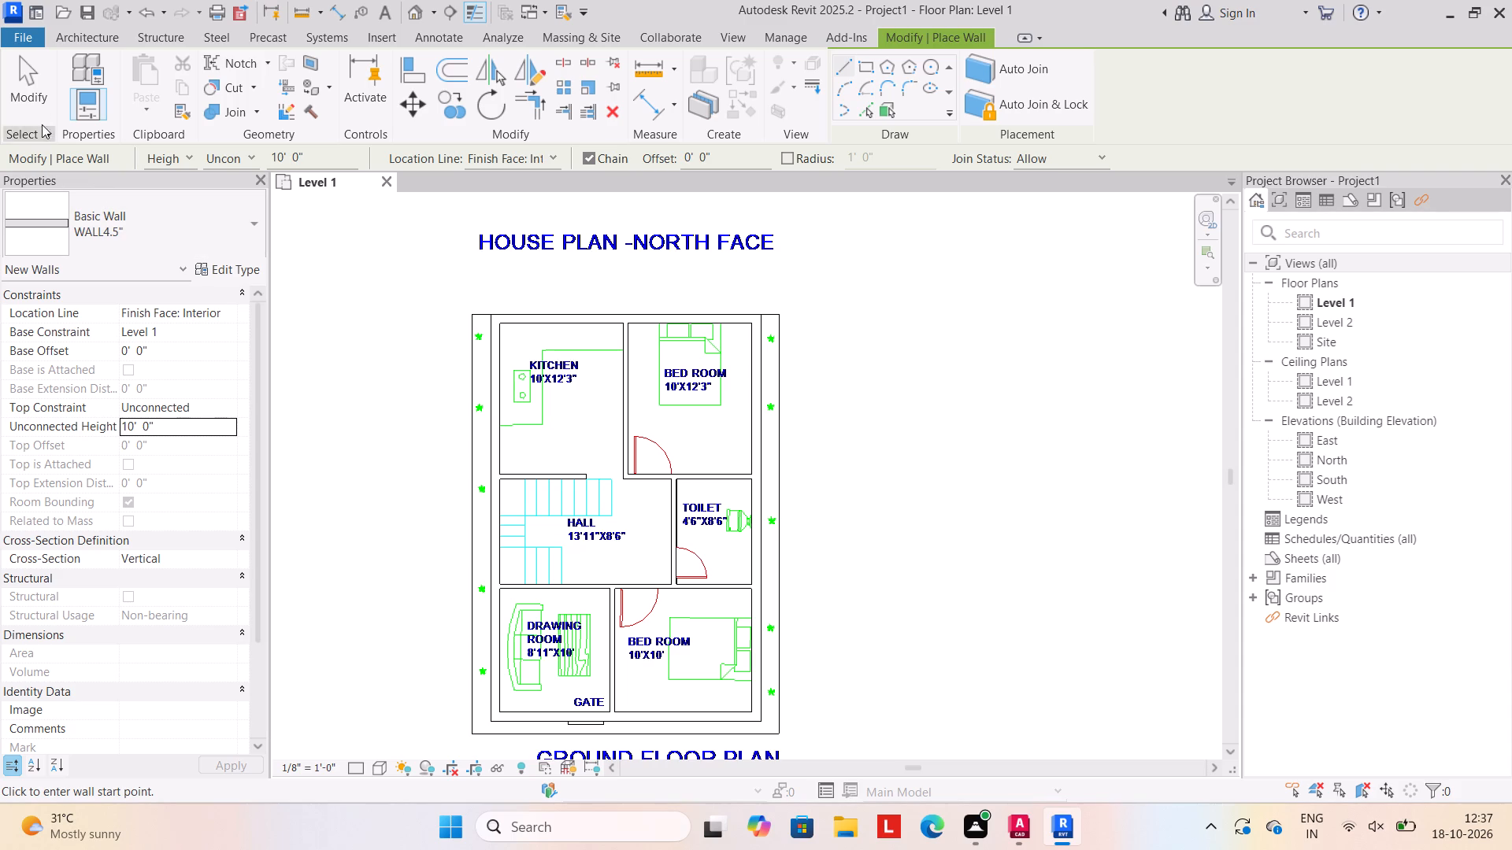
left_click(28, 63)
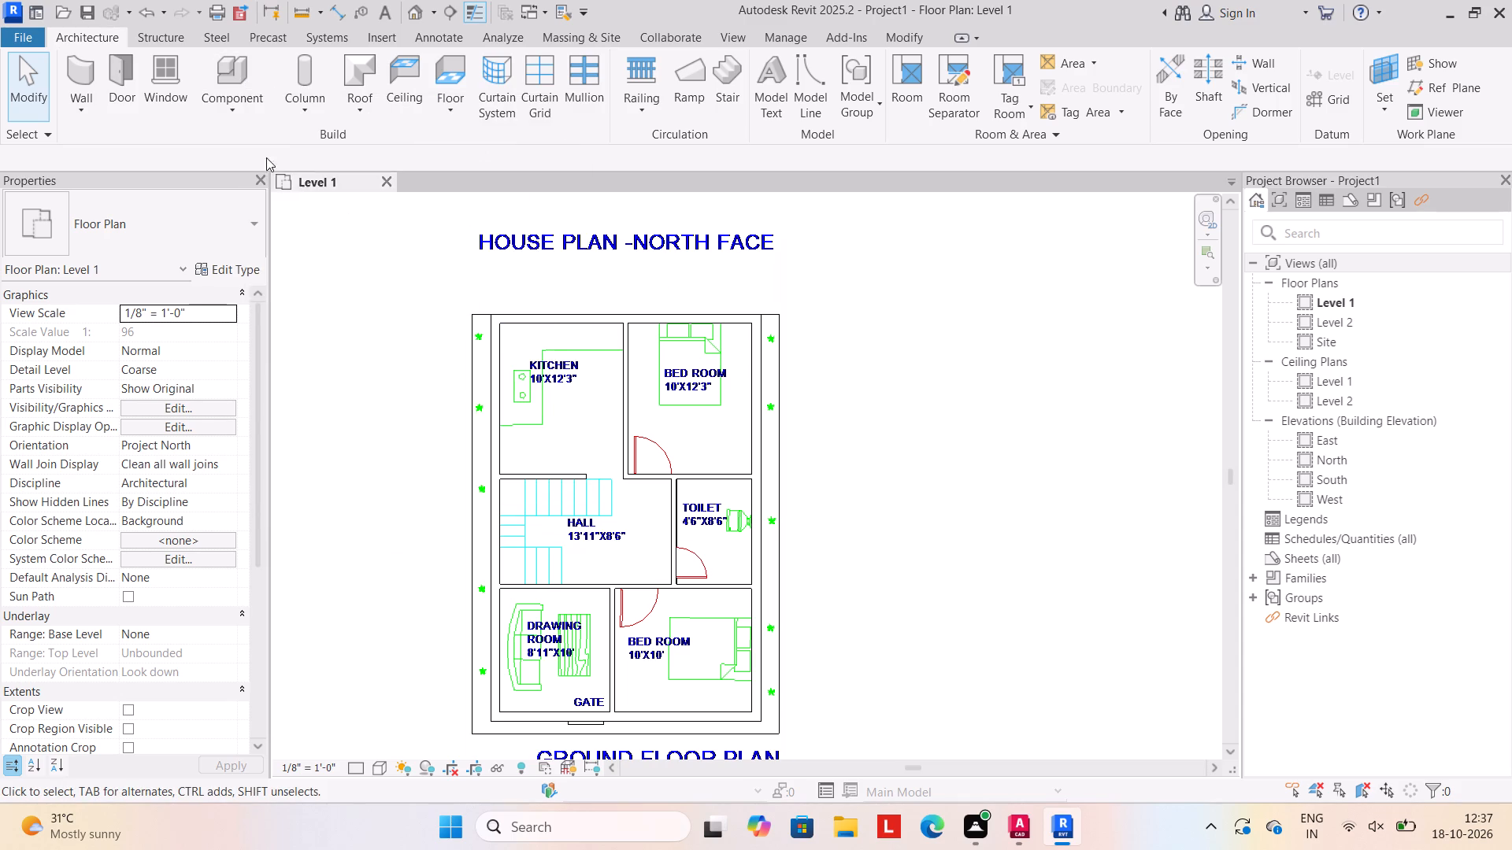
Load the Bed_17739 family from the beds folder in SHUBHAM CITY for component placement.
left_click(251, 113)
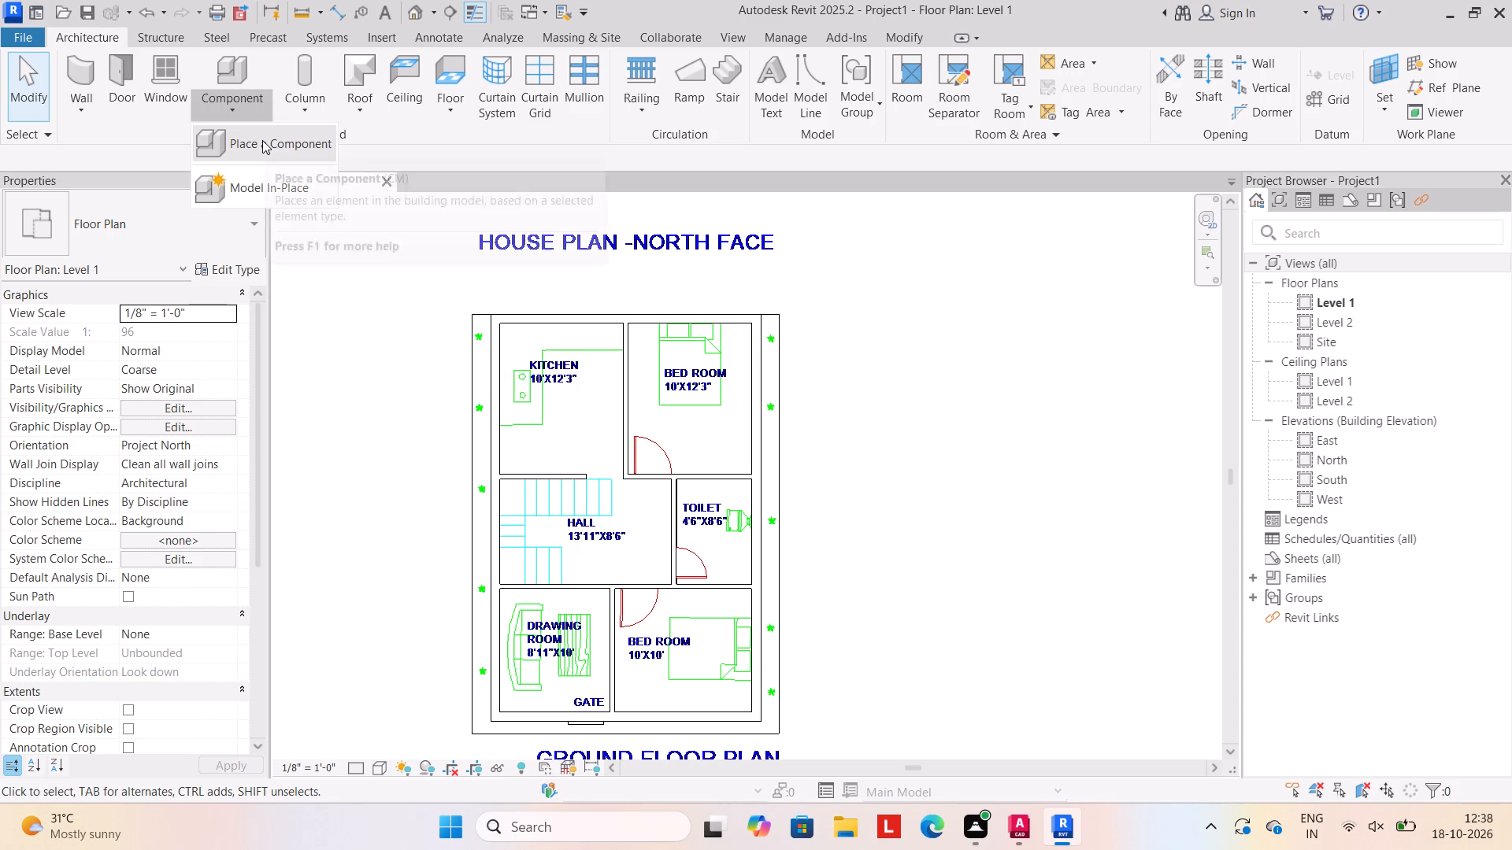
left_click(262, 140)
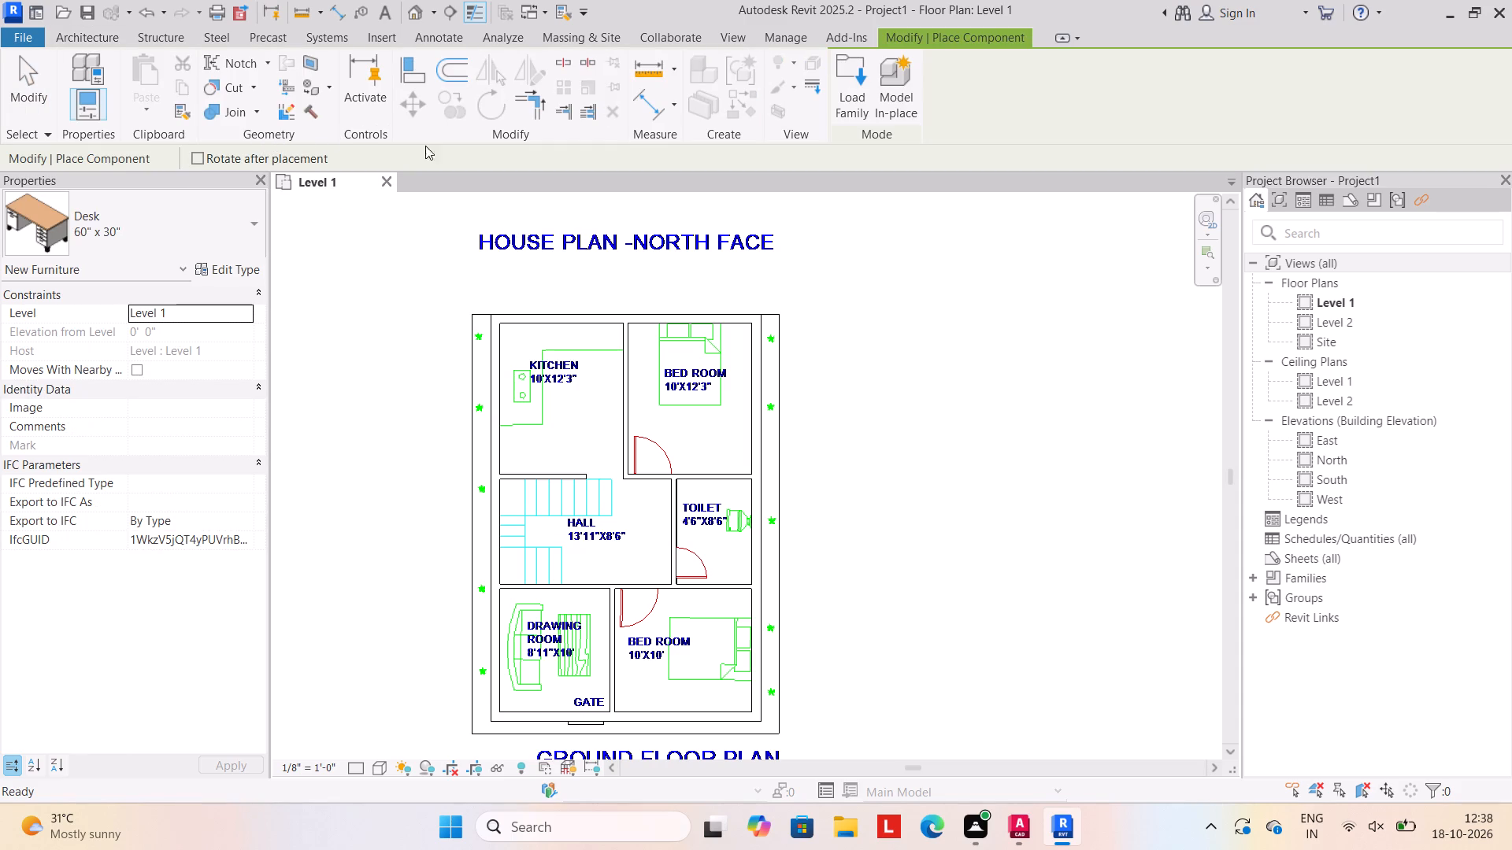
left_click(853, 76)
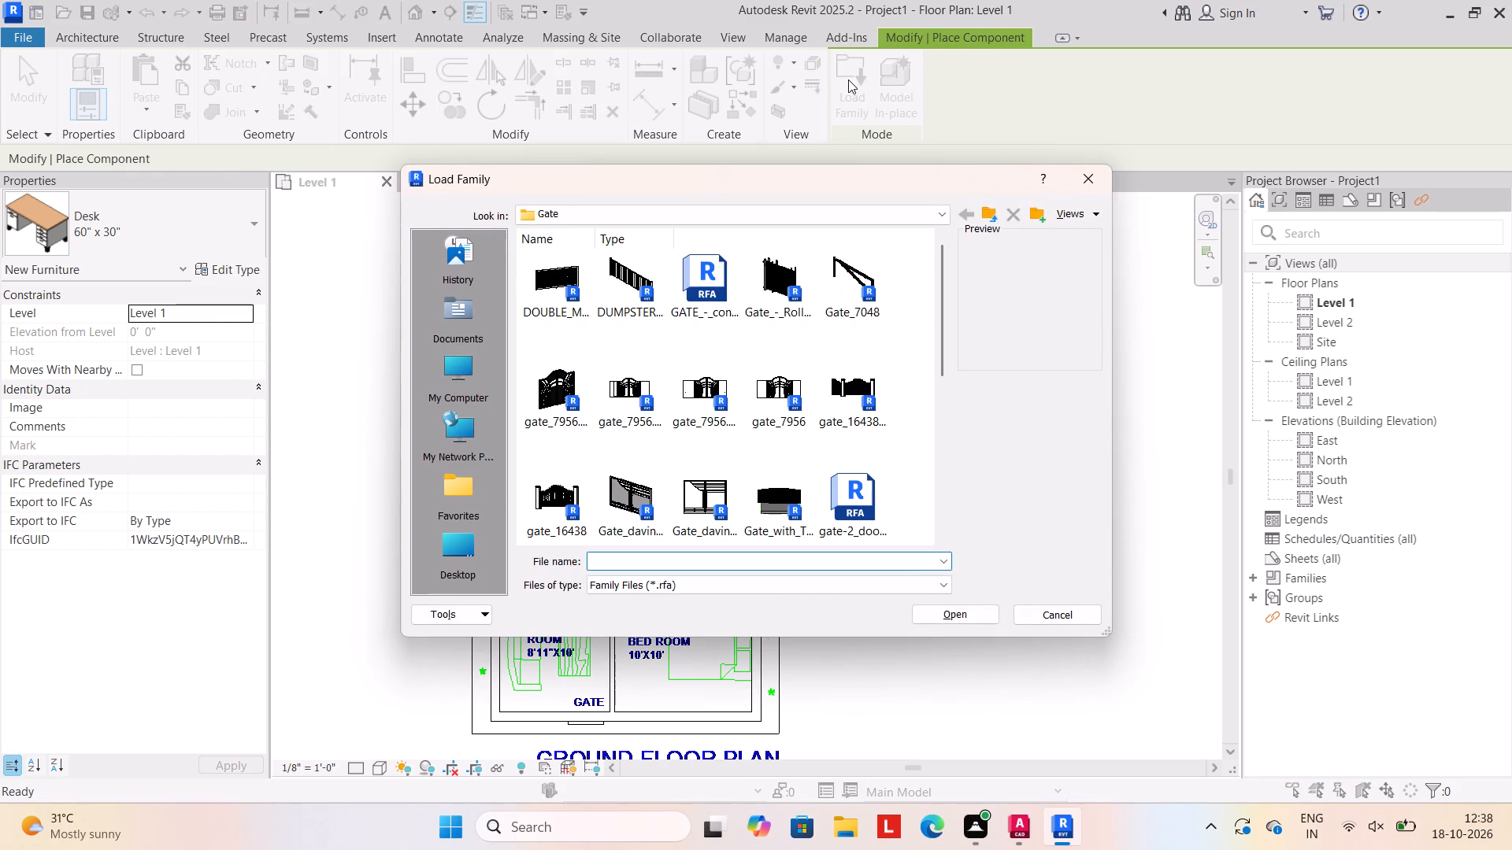
scroll(689, 423, "down", 5)
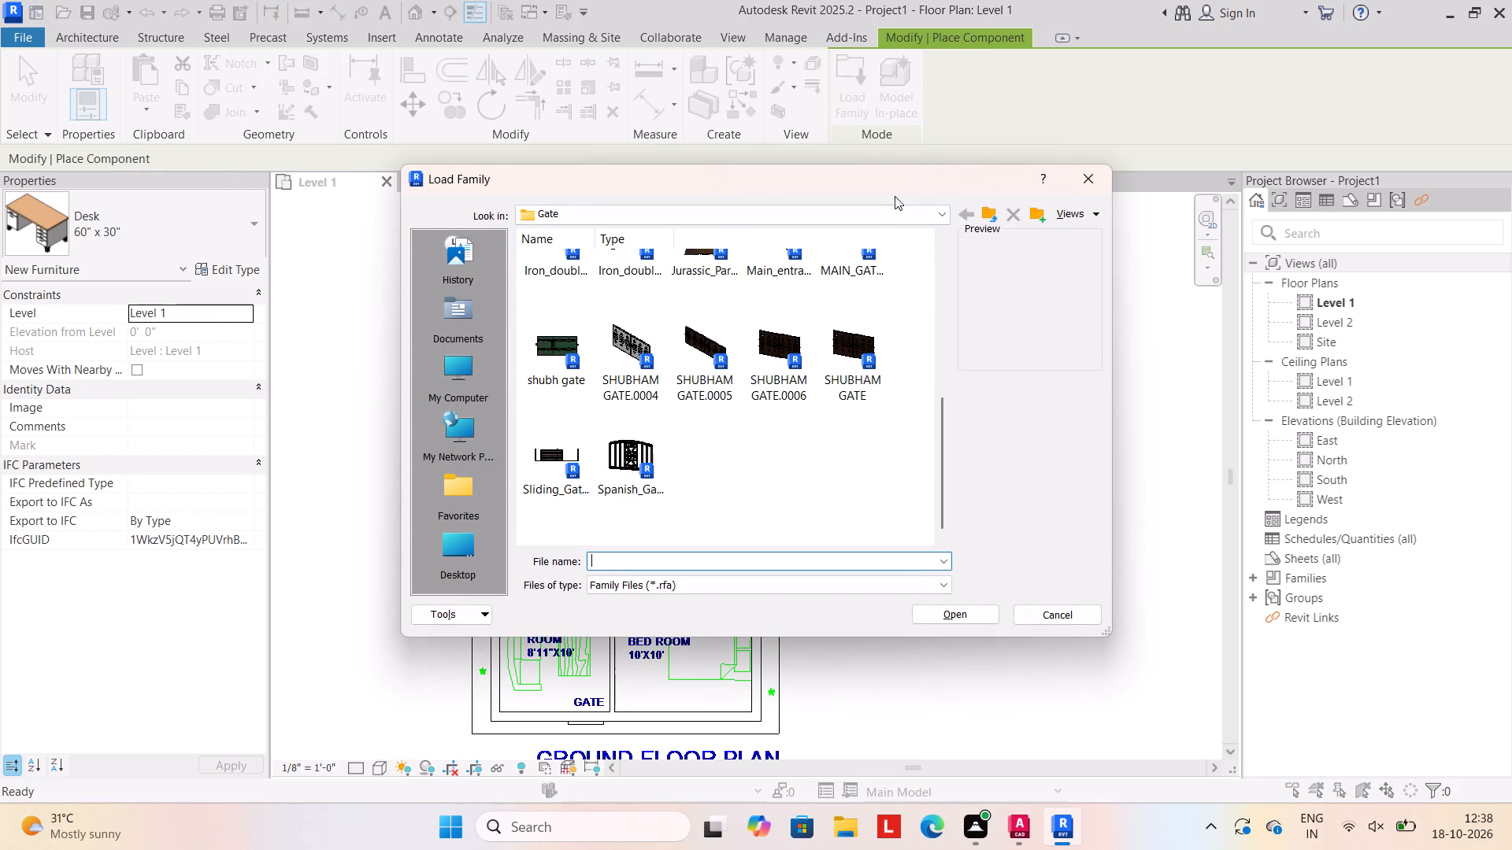
left_click(999, 213)
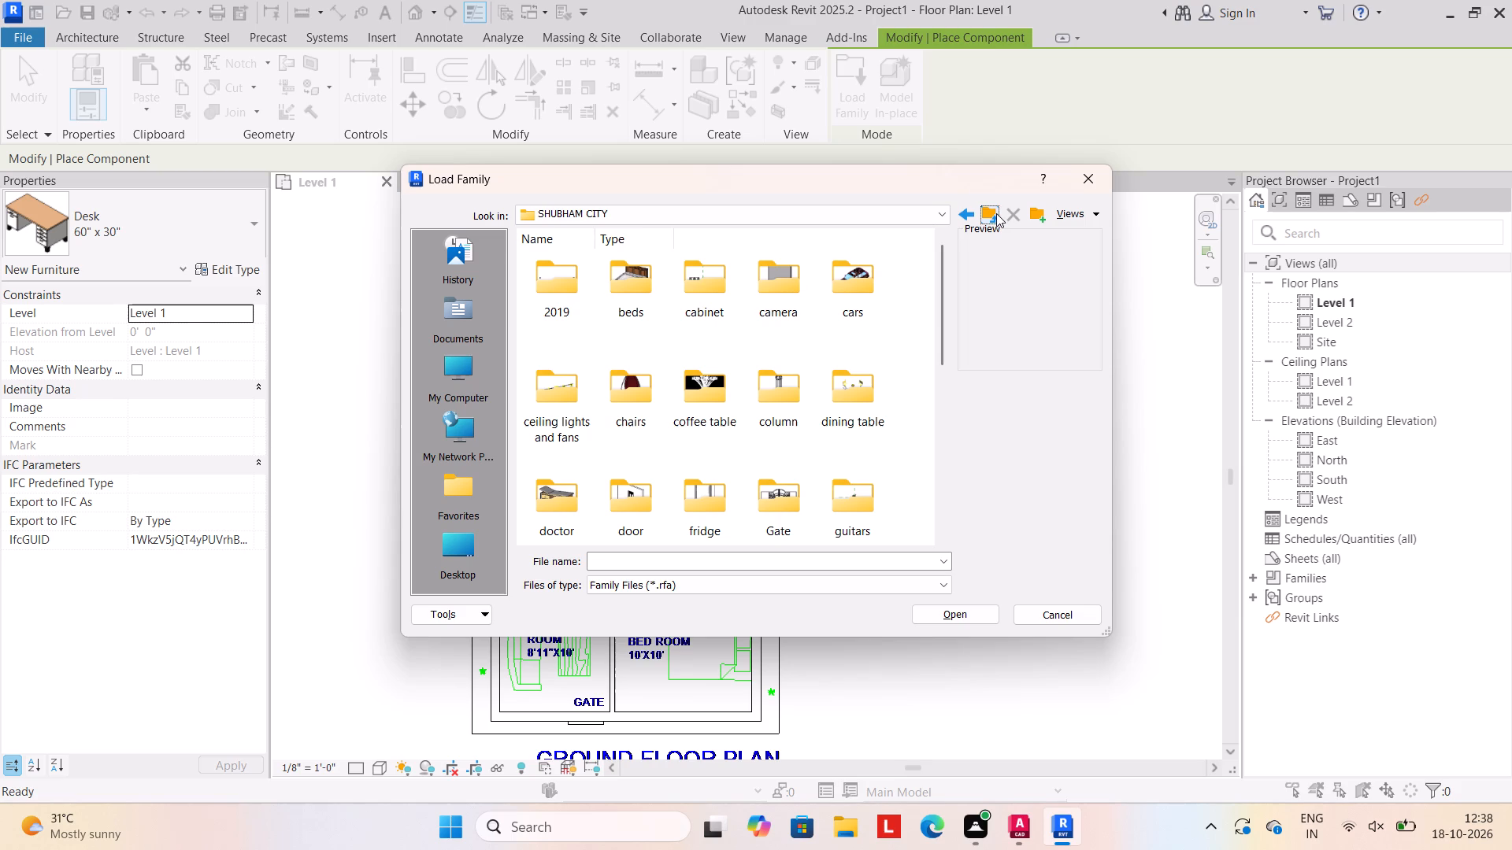
scroll(802, 372, "down", 6)
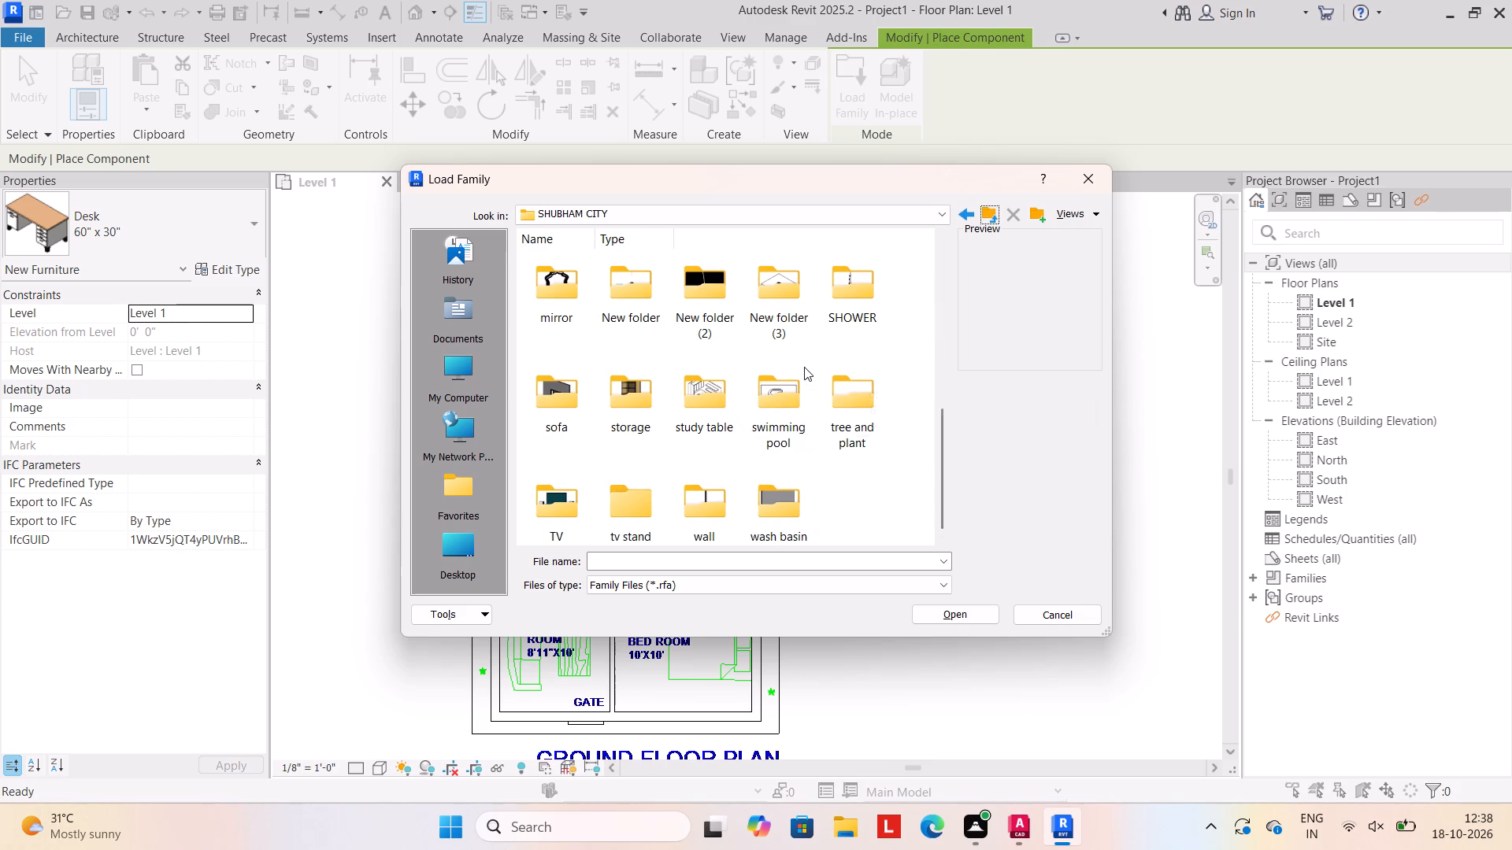
scroll(804, 367, "down", 10)
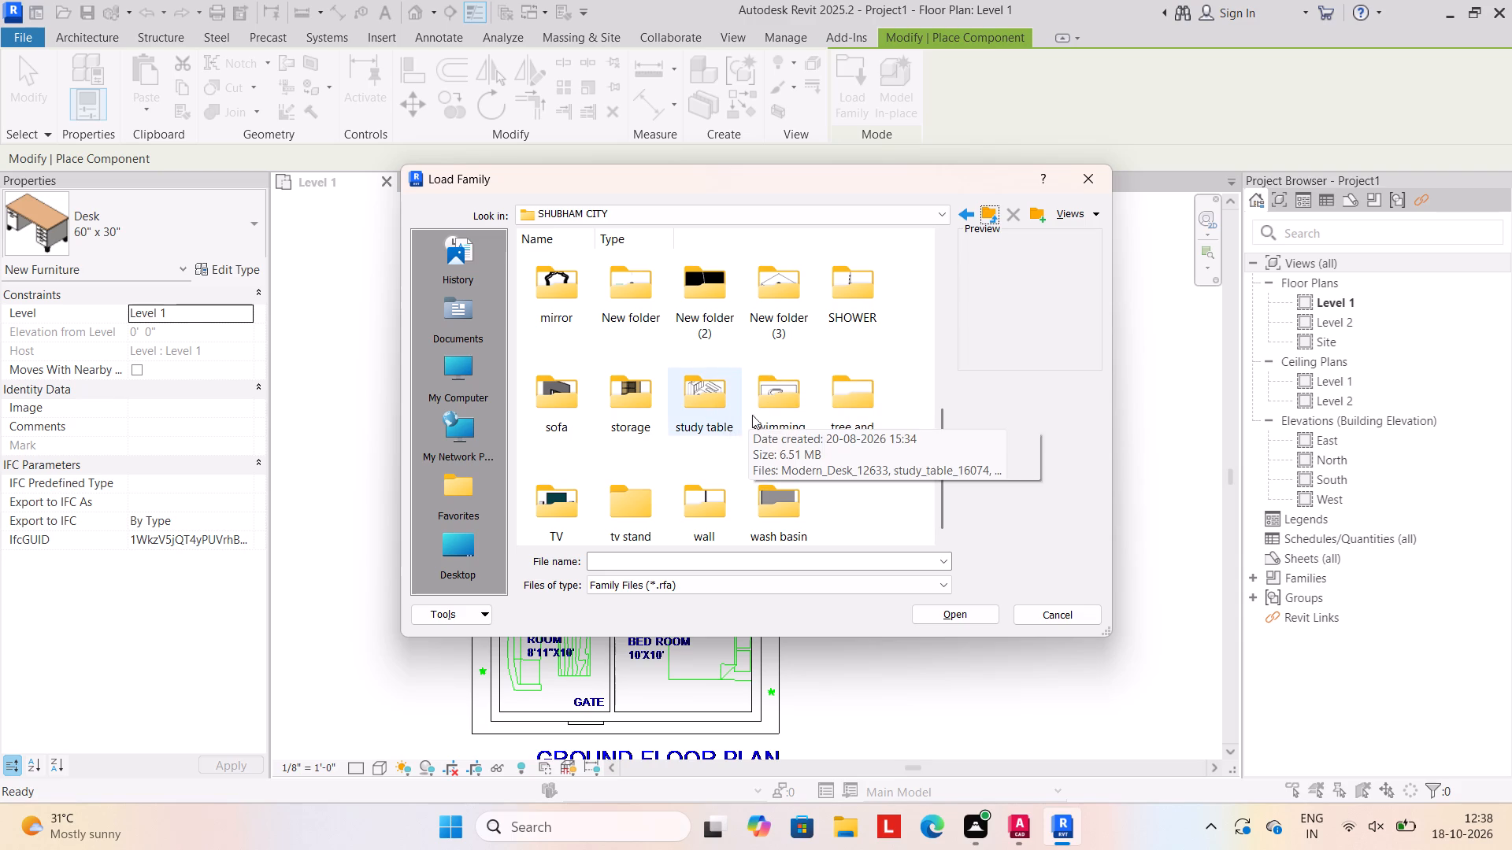
scroll(772, 419, "down", 4)
scroll(722, 302, "up", 3)
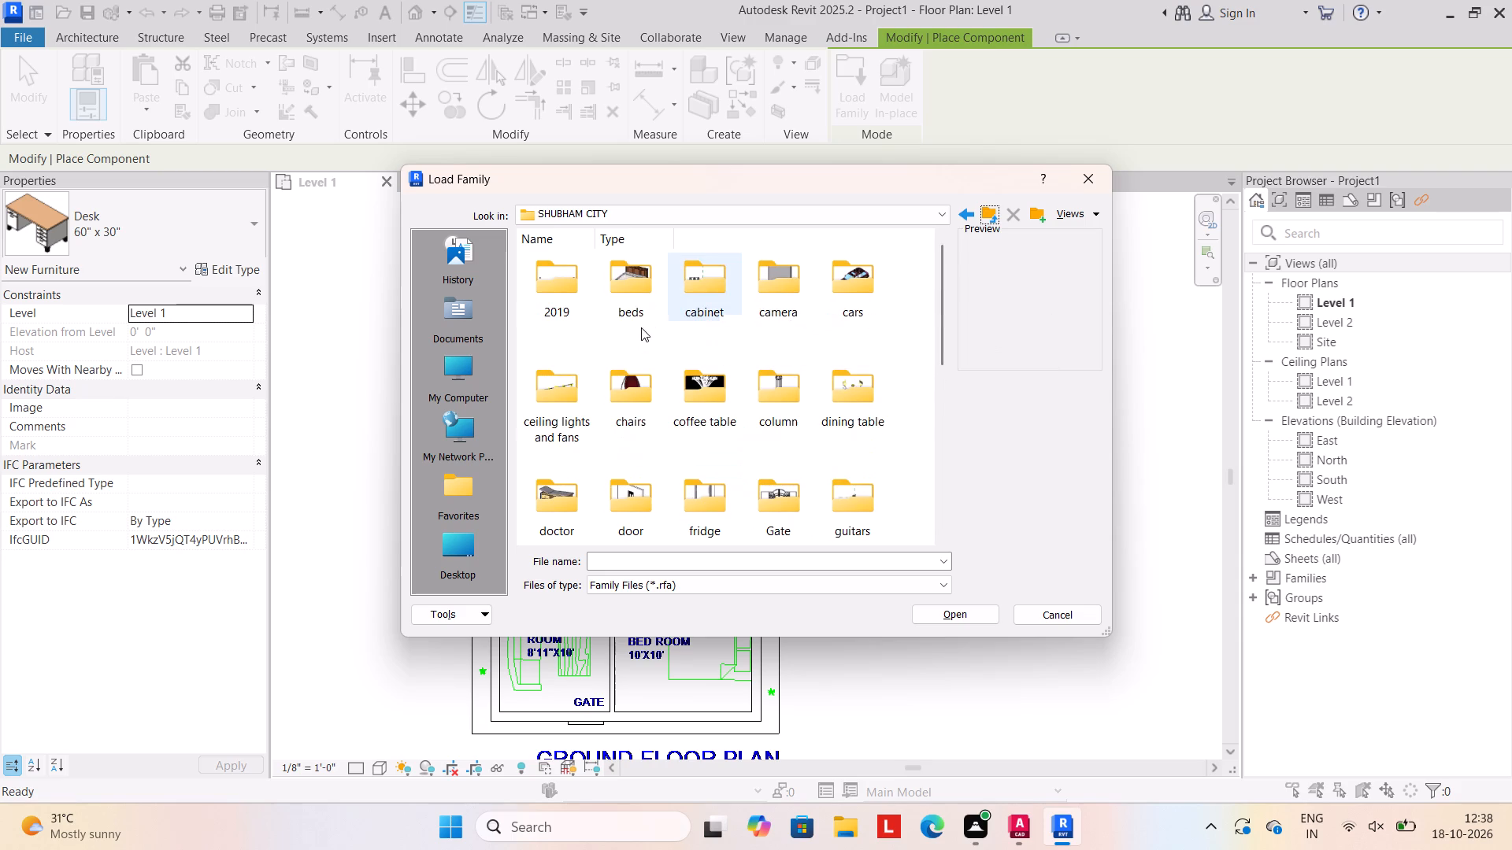
double_click(640, 300)
left_click(637, 386)
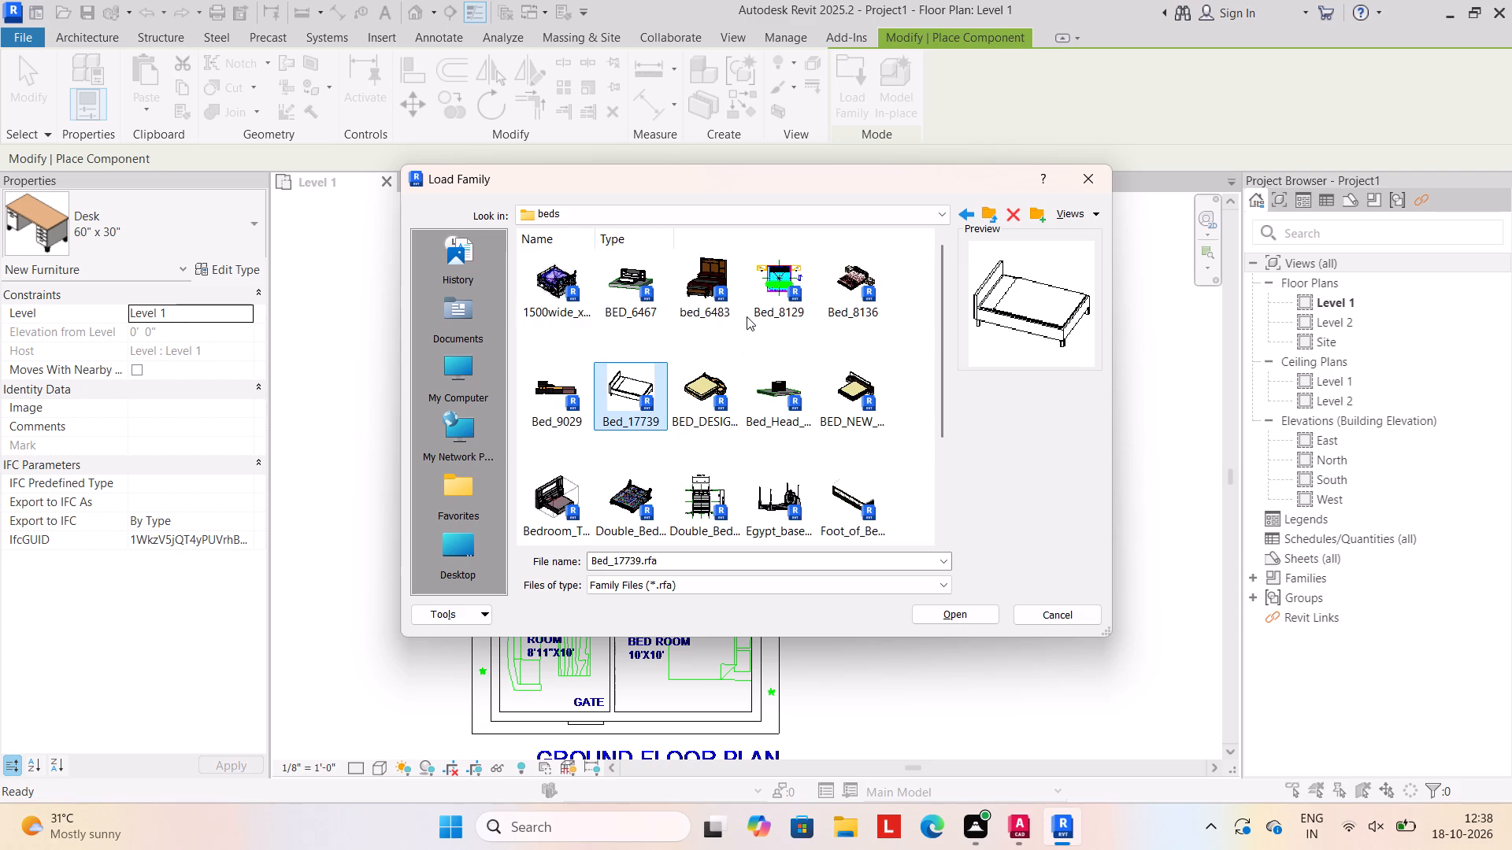
left_click(947, 613)
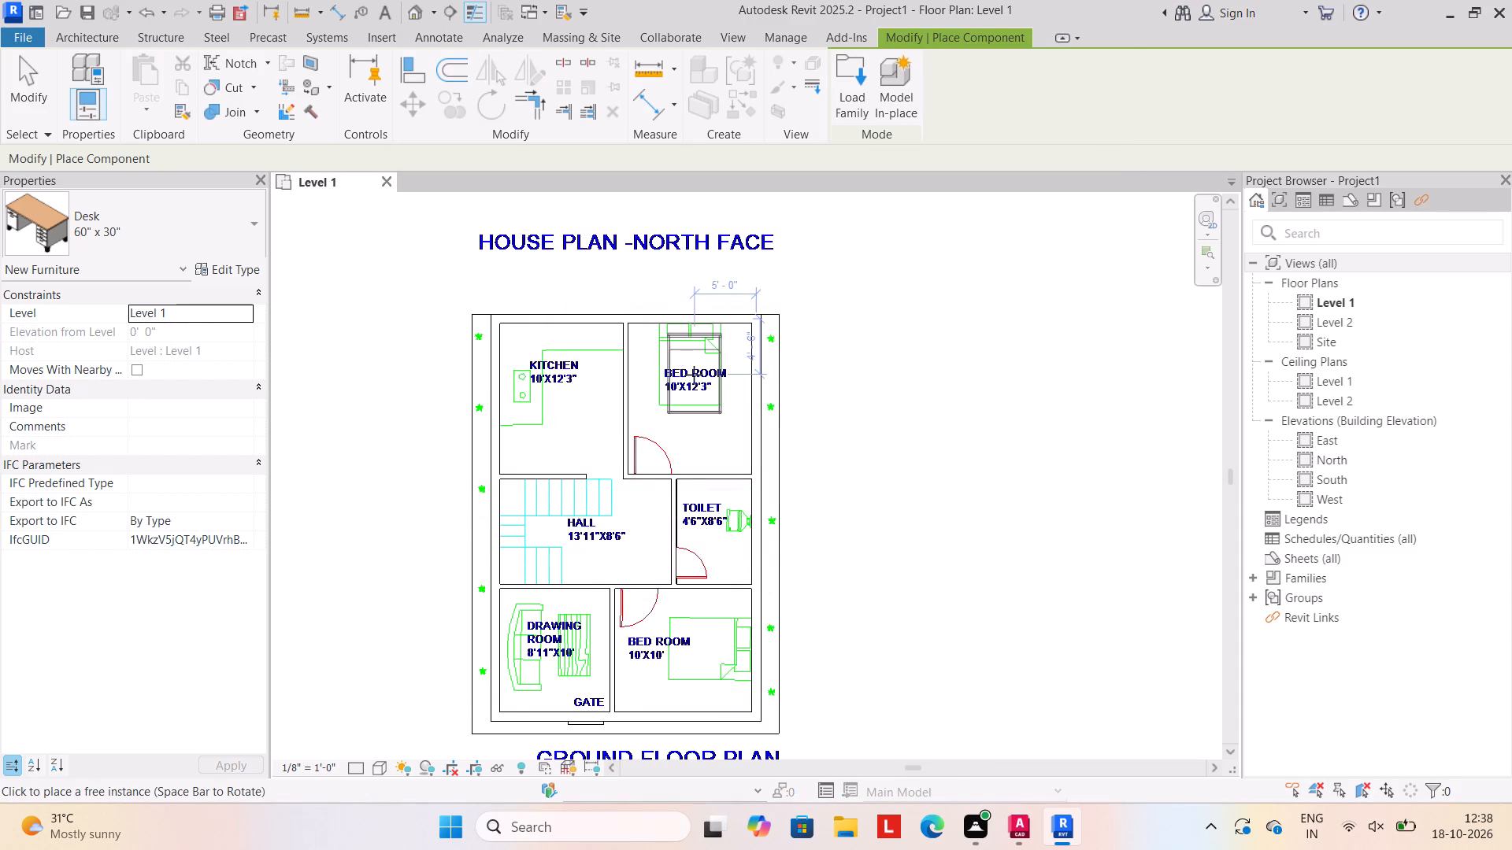
Place the bed over its plan symbol in the 10'X12'3" bedroom, centred about 5'-0" from the side outer wall.
left_click(692, 365)
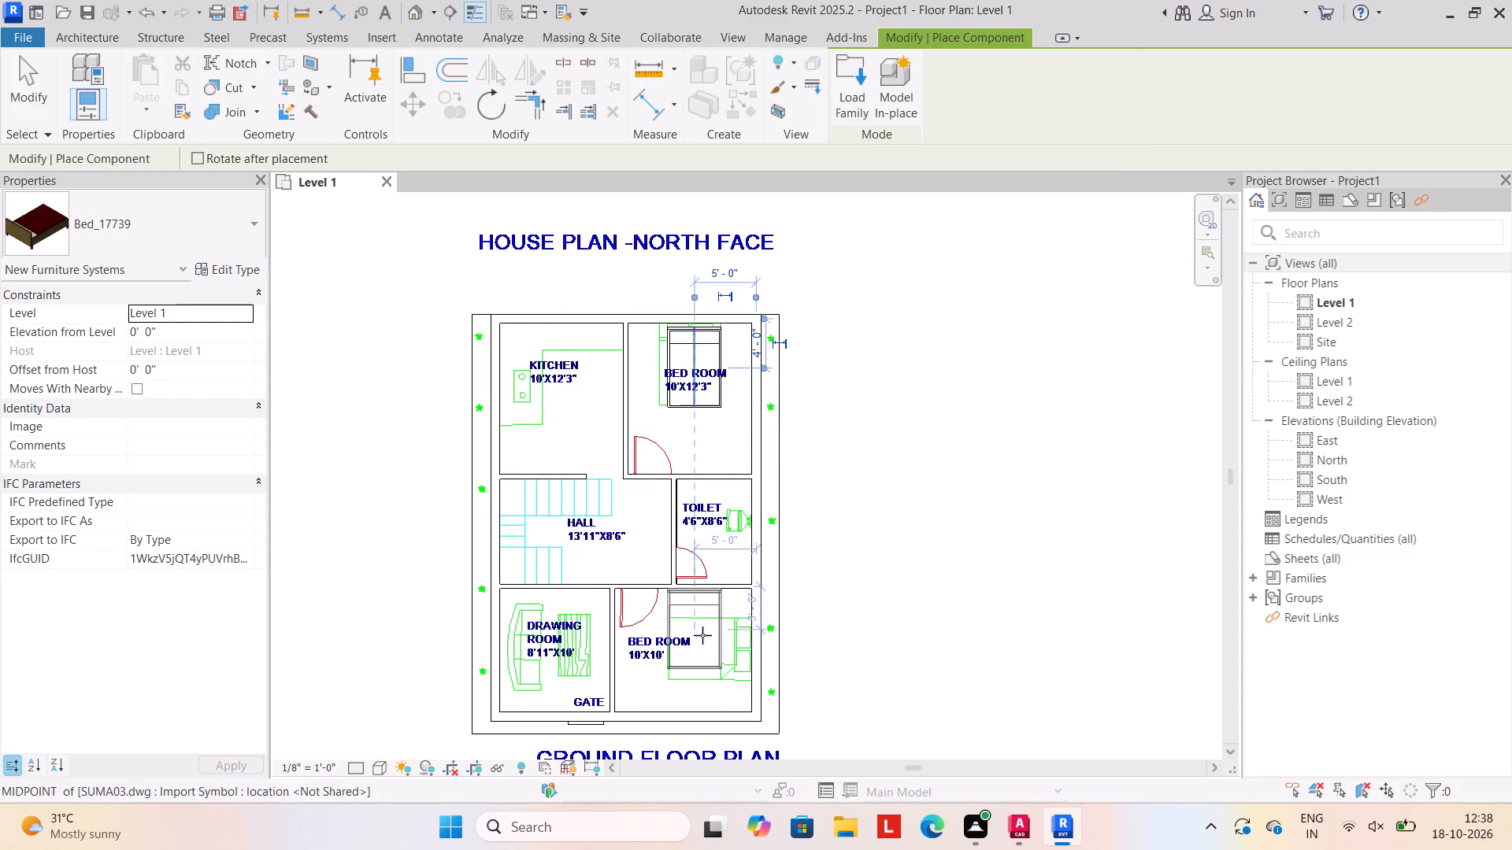
Place a second bed in the 10'X10' bedroom, rotated with its head against the side outer wall to match the plan symbol.
key("space")
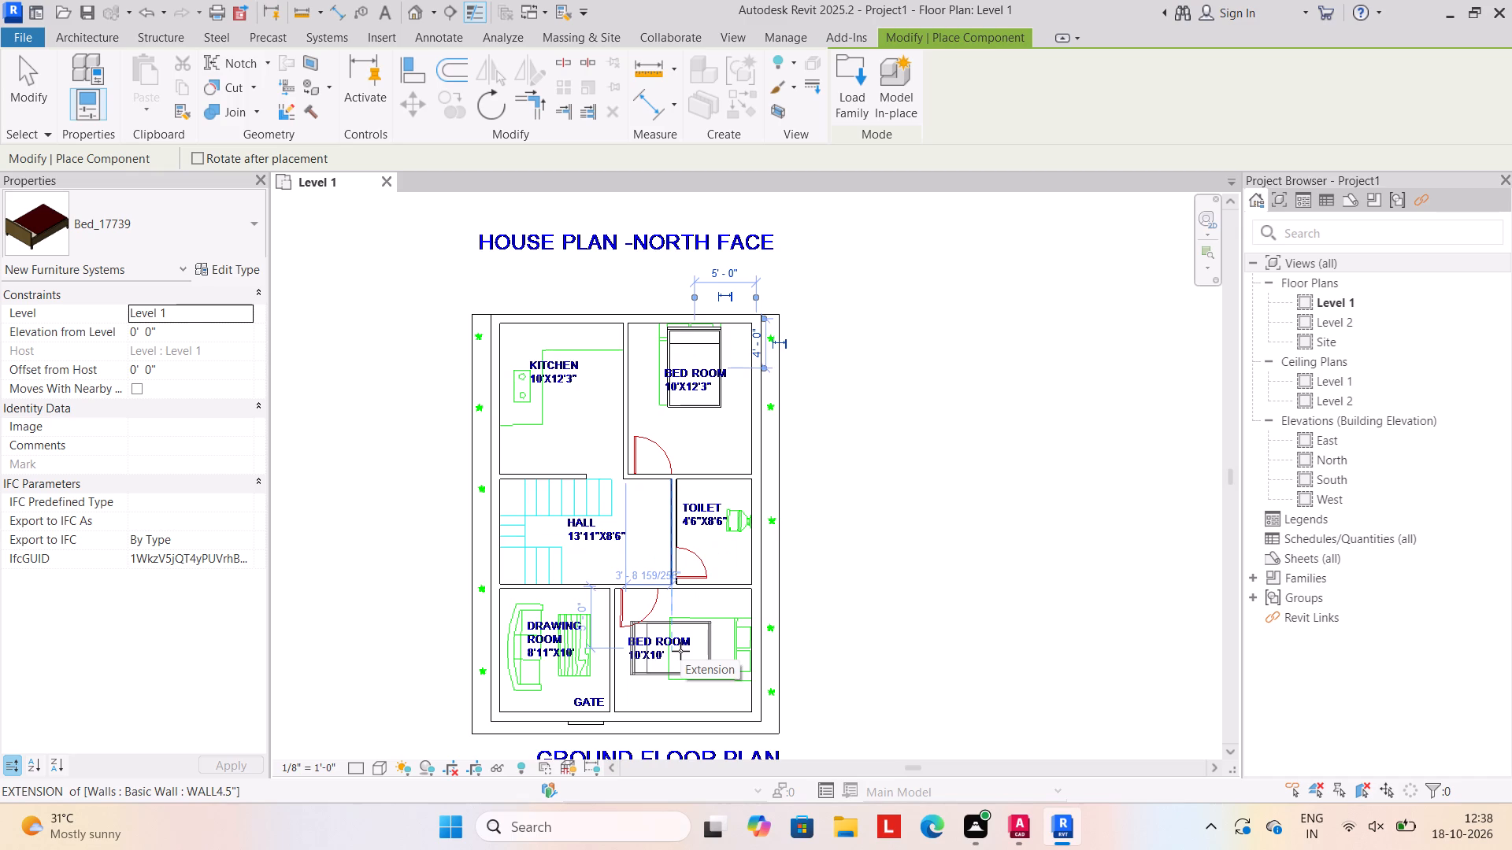
key("space")
key("space")
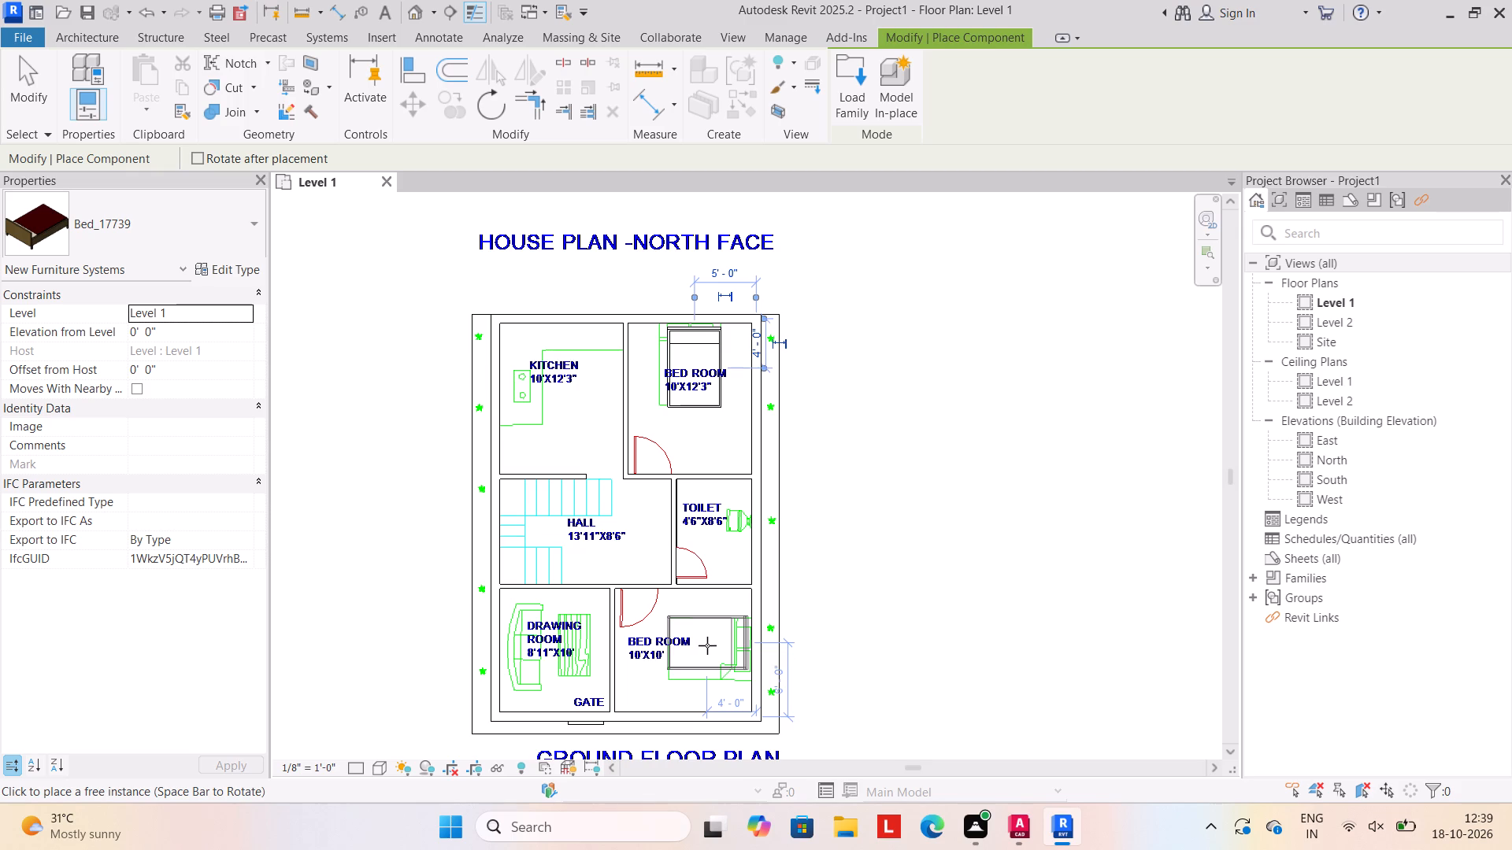
left_click(707, 645)
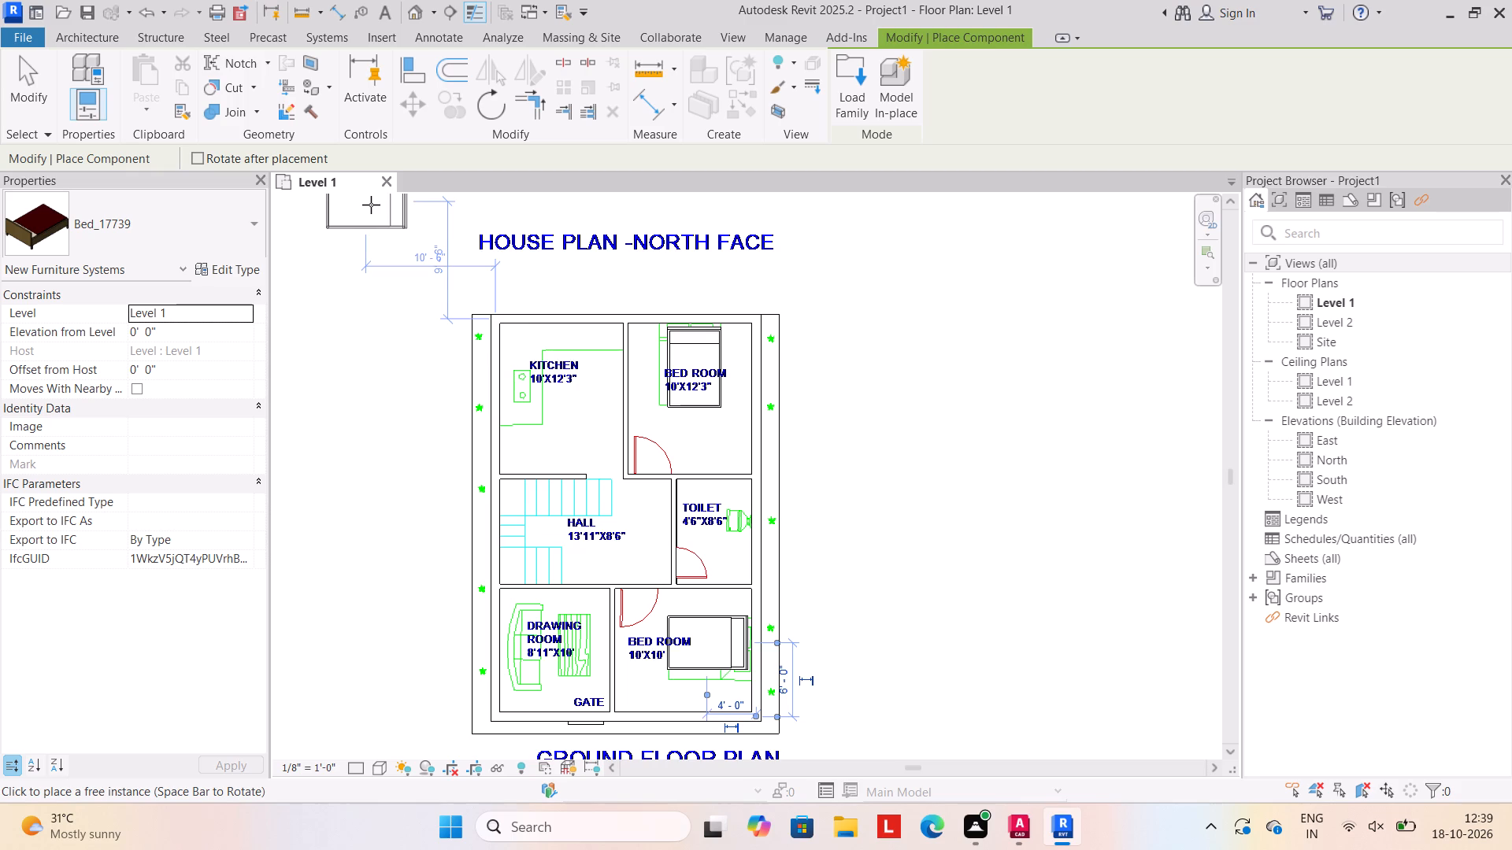
Load the Modern_Toilet_7747 family from the wash basin folder in SHUBHAM CITY.
left_click(853, 101)
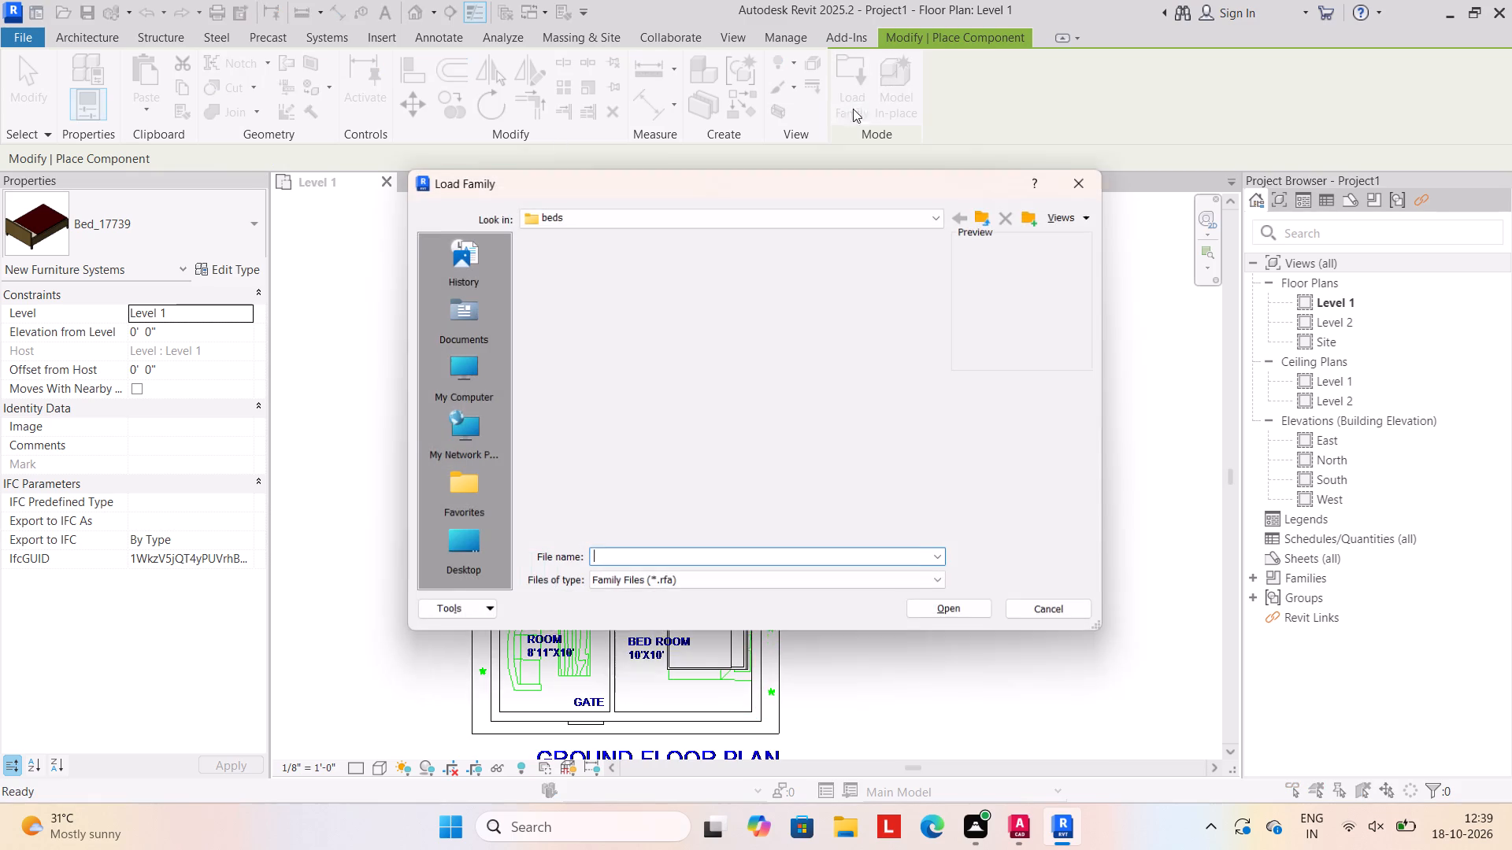
scroll(797, 281, "down", 3)
left_click(991, 211)
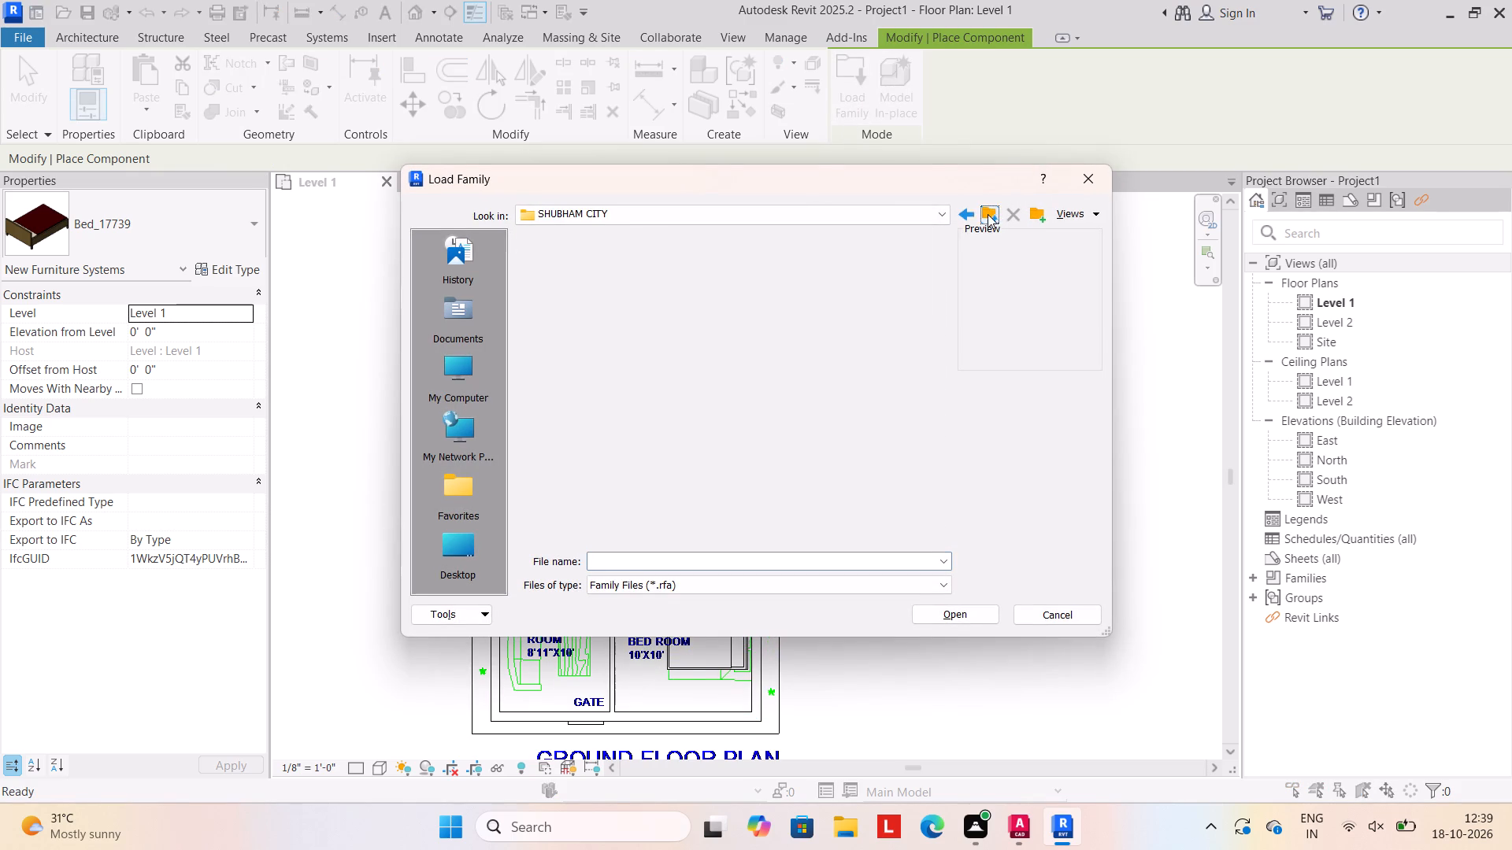
scroll(830, 511, "down", 5)
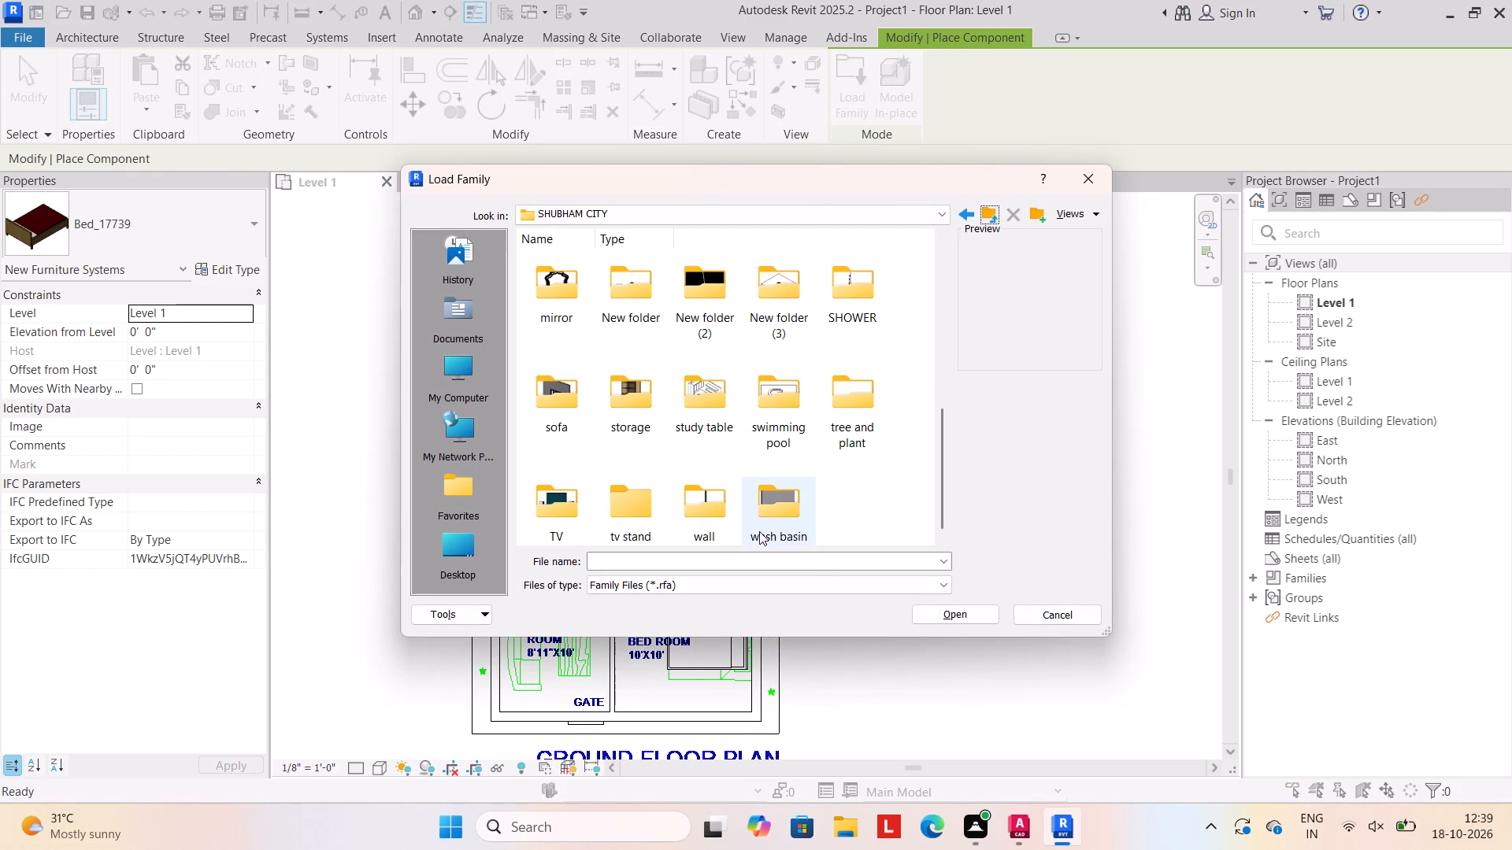
double_click(765, 522)
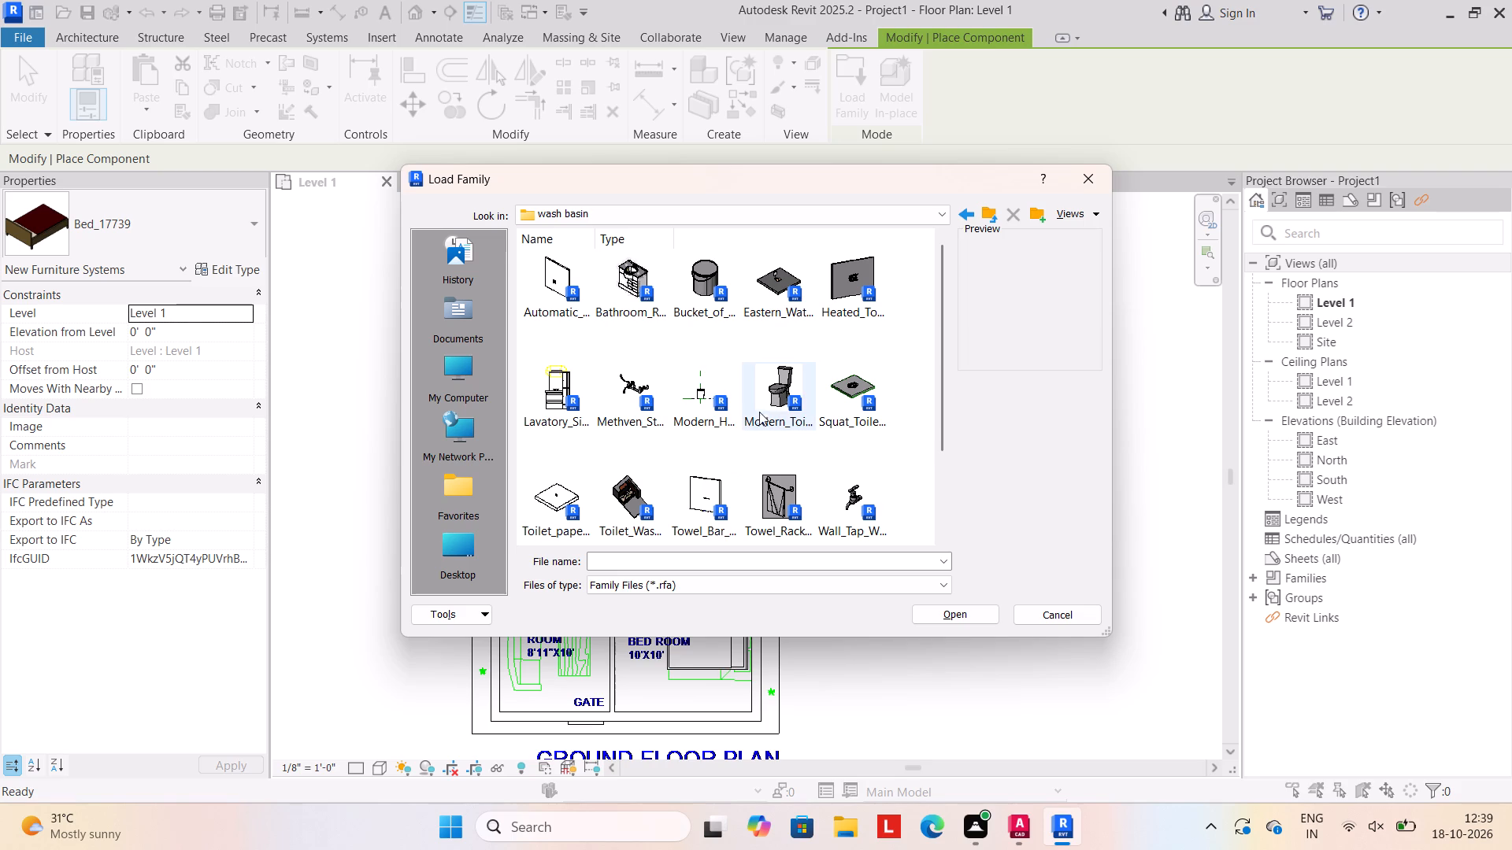
left_click(765, 393)
left_click(946, 614)
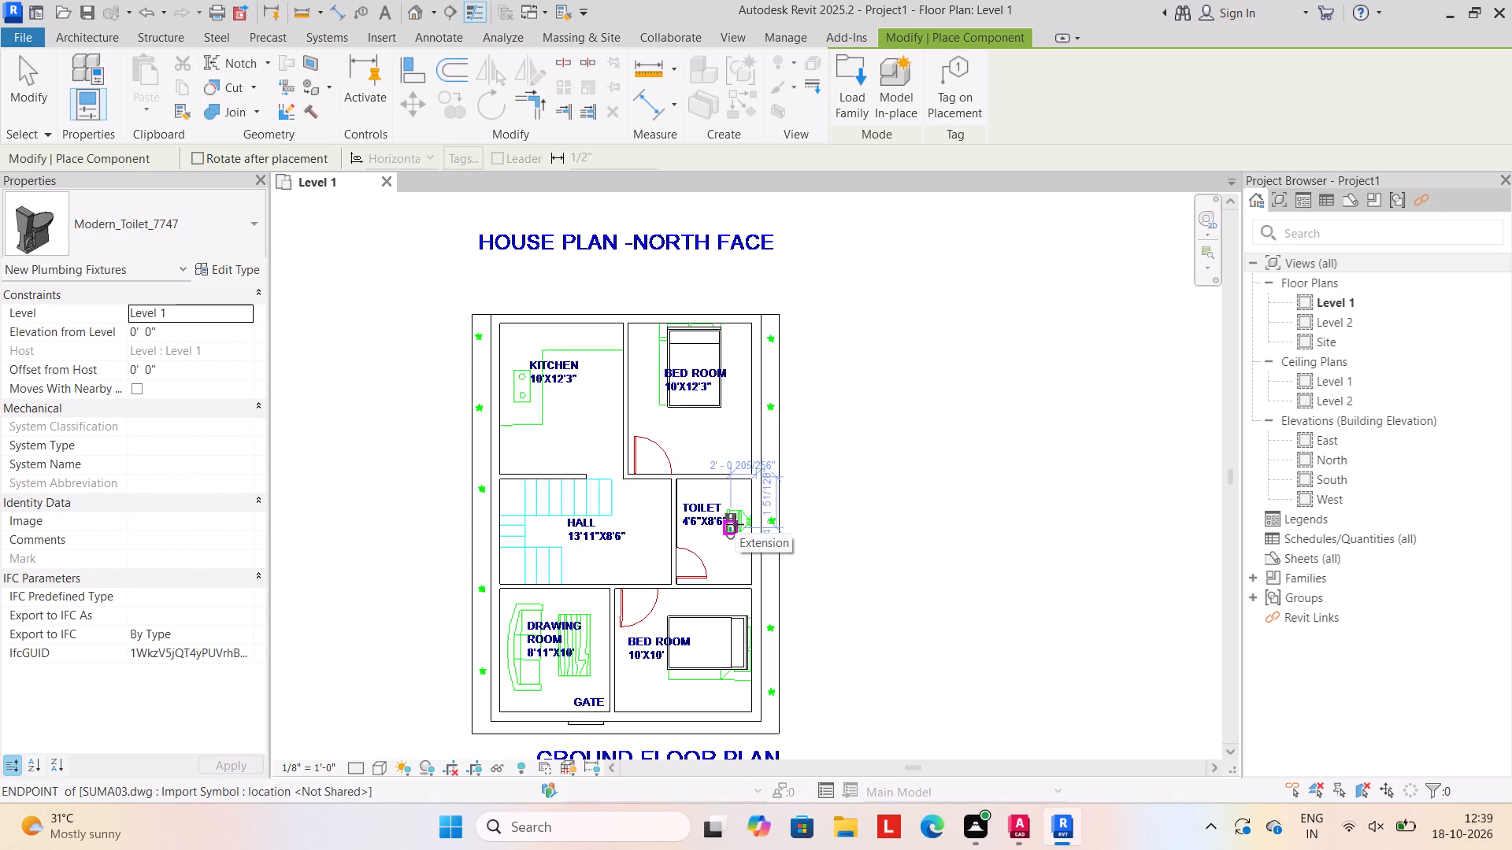
Place the toilet over its plan symbol in the 4'6"X8'6" toilet, rotated with its tank against the outer wall, and end placement.
key("space")
key("space")
key("space")
key("space")
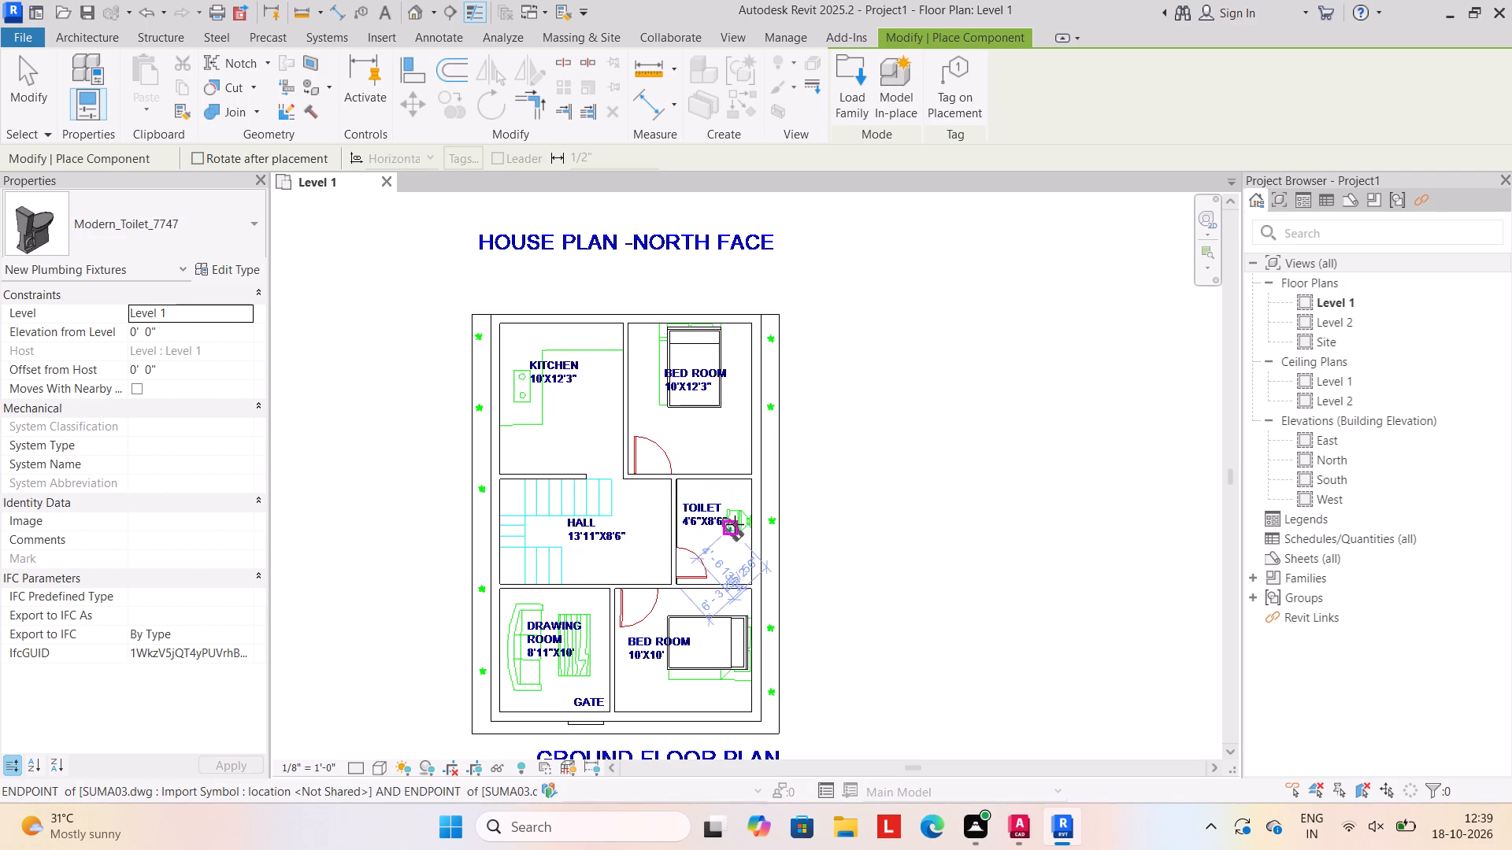
key("space")
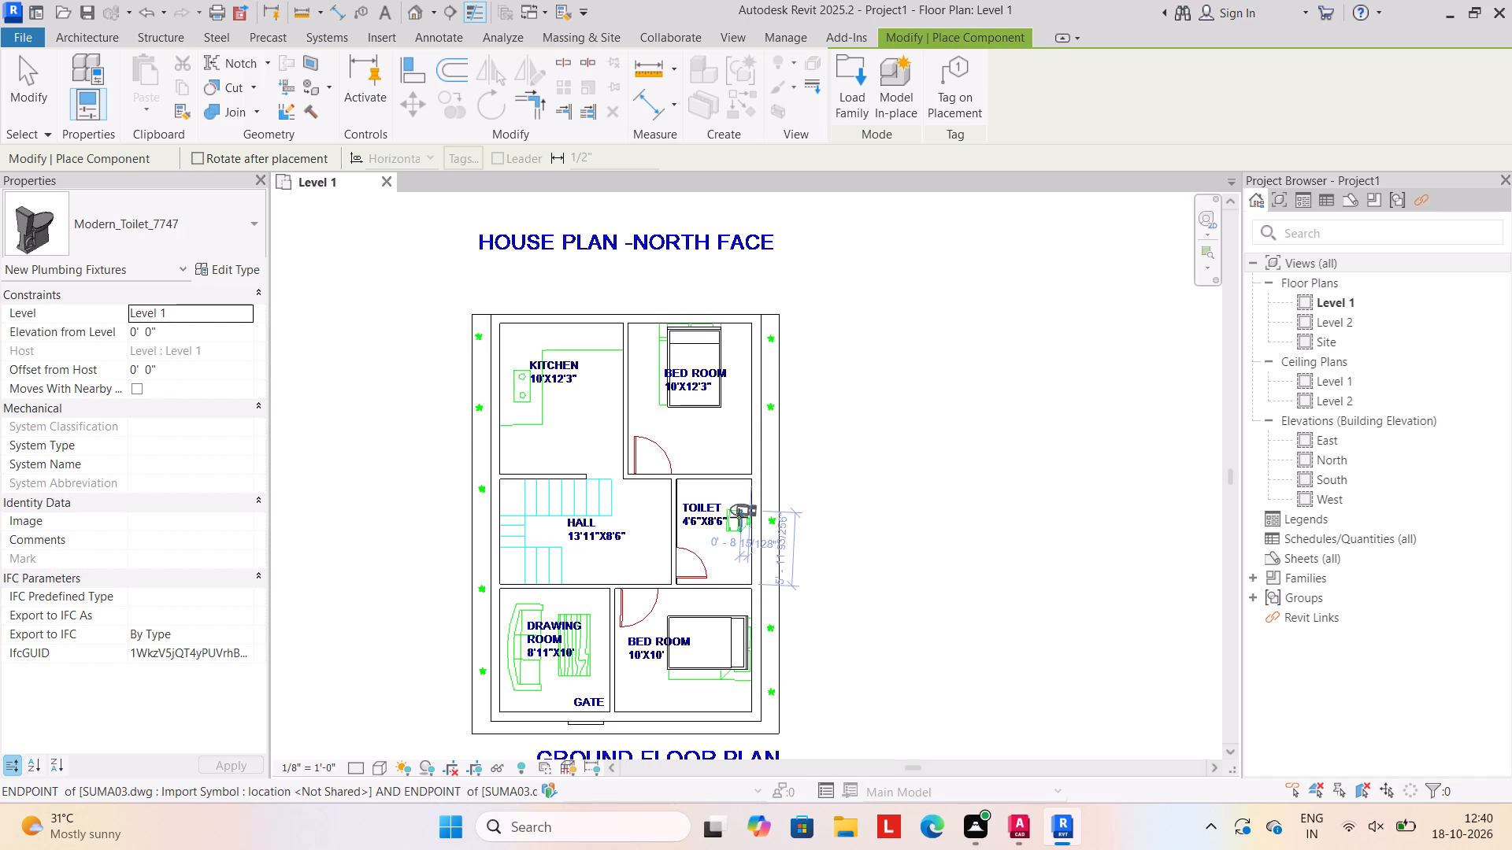
scroll(739, 519, "up", 8)
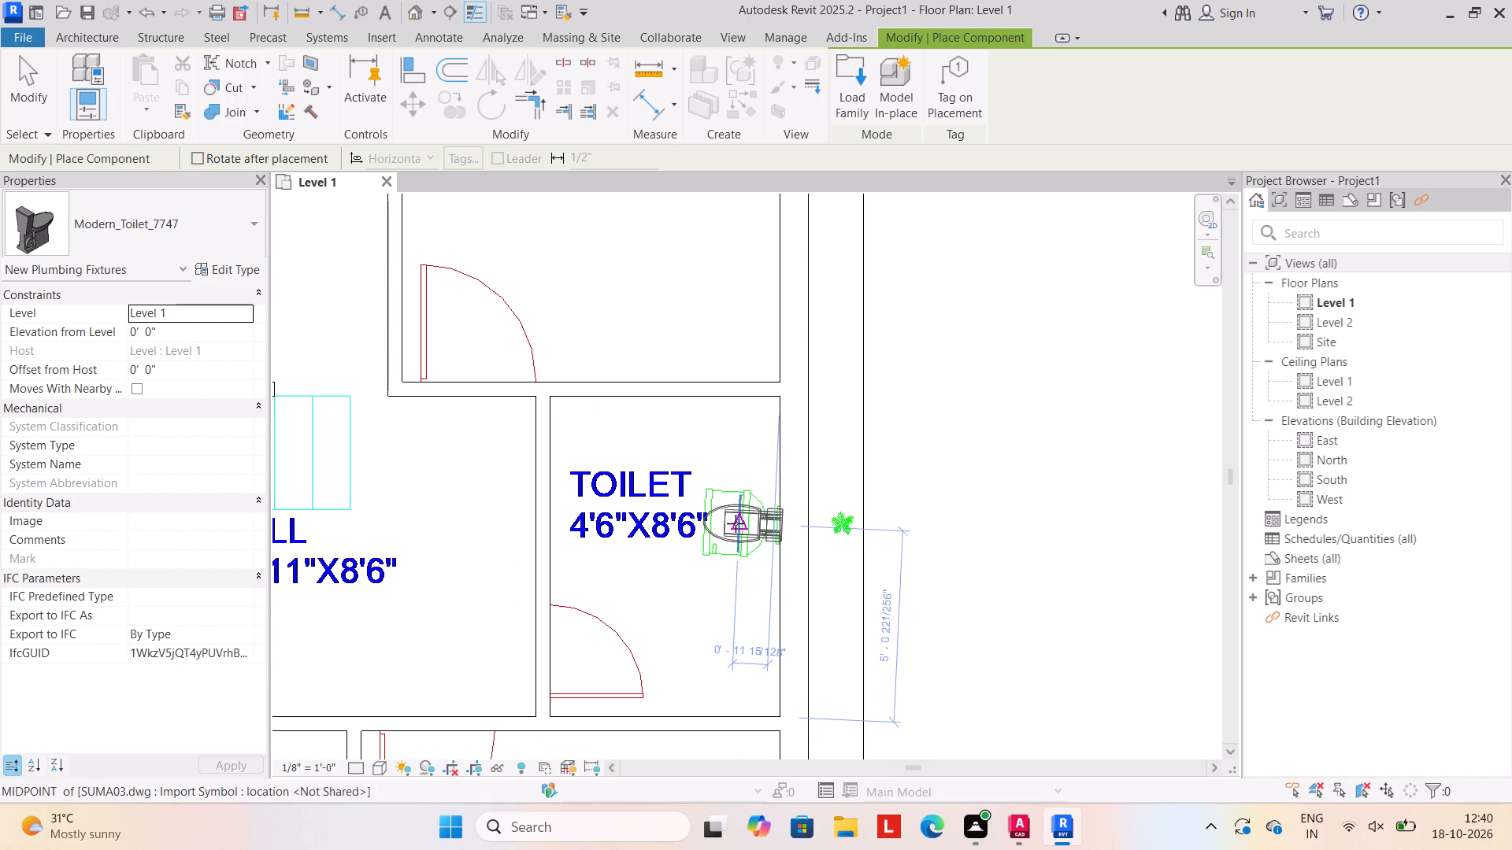
left_click(736, 523)
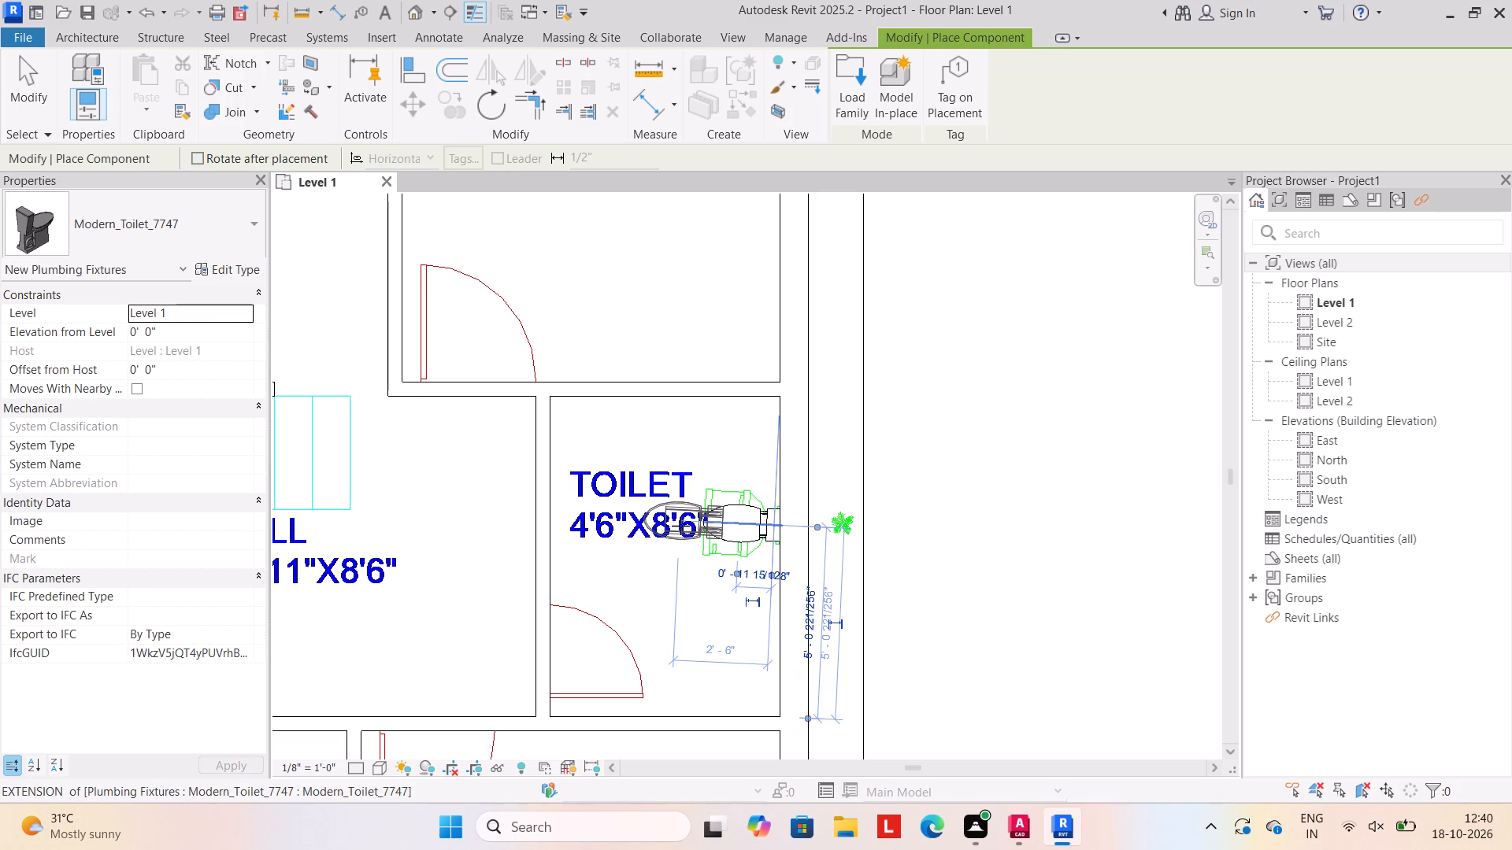
key("Escape")
key("Escape")
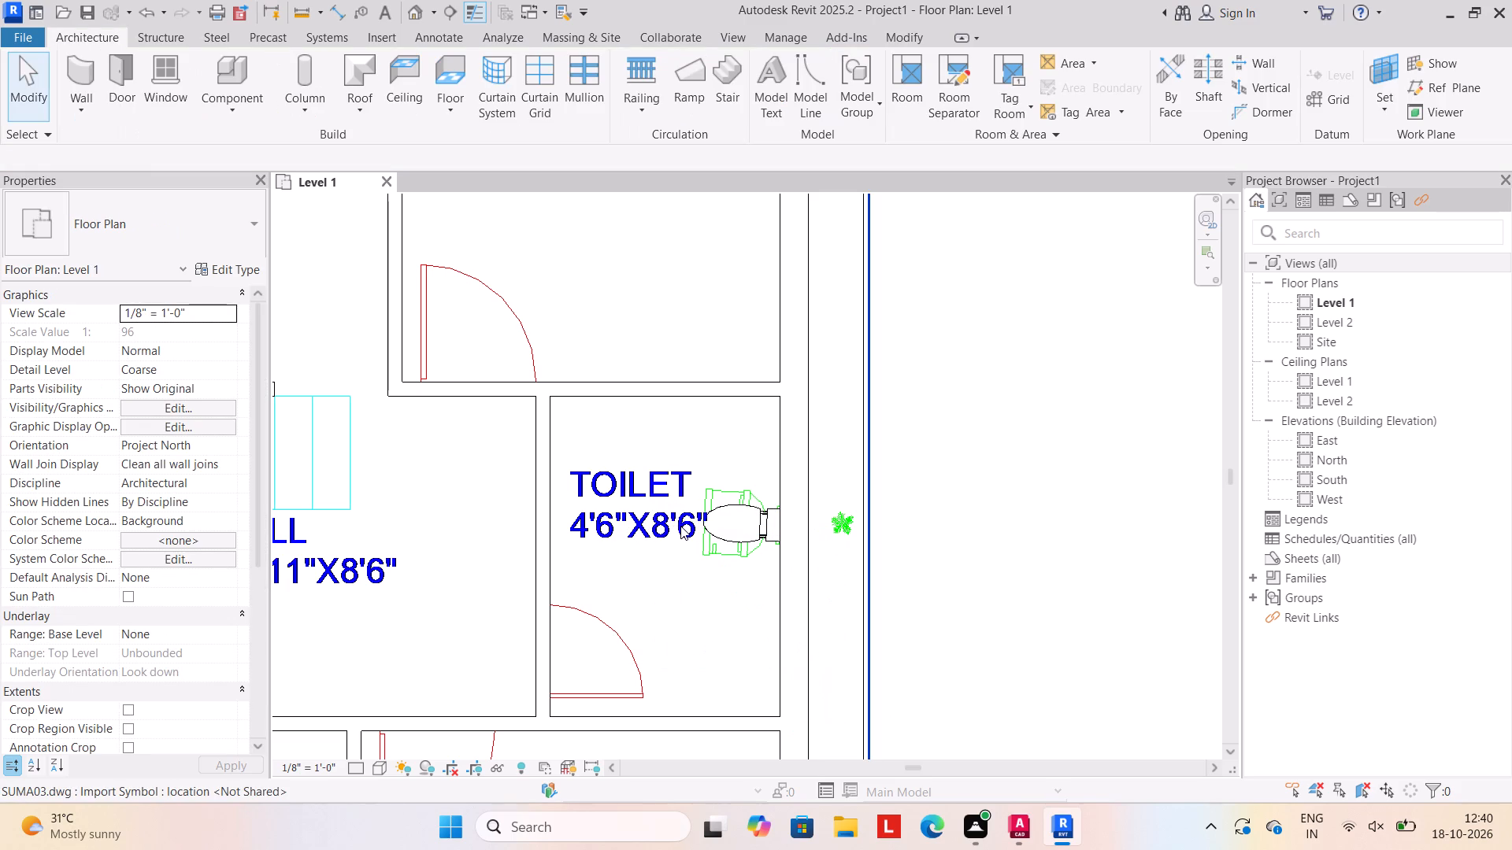
Restart component placement and load the ANTIGUA_by_Vaghi_11534 sofa family from the sofa folder in SHUBHAM CITY.
scroll(642, 526, "down", 6)
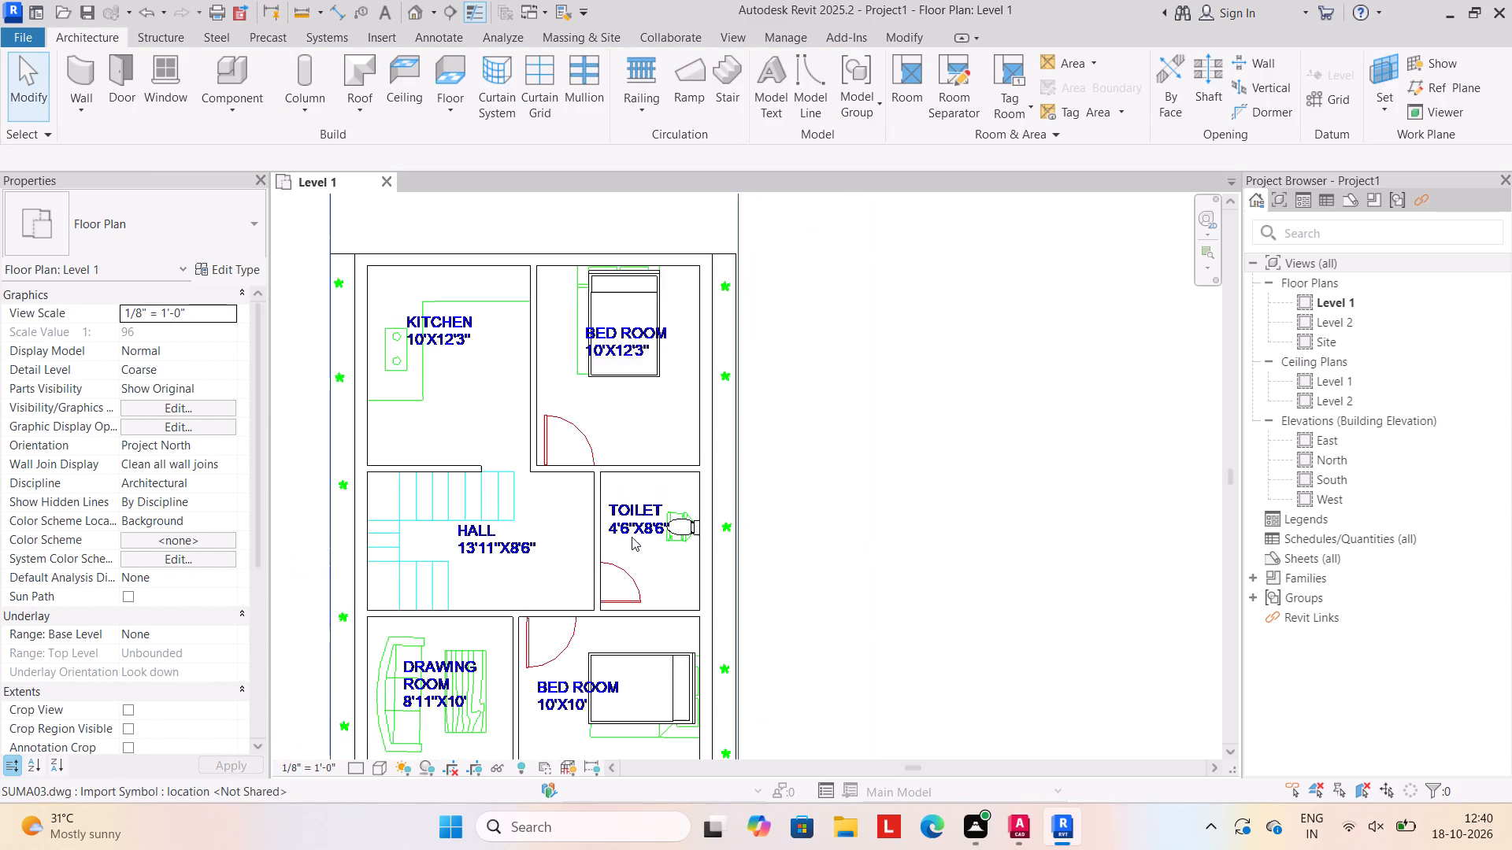
scroll(629, 538, "down", 2)
middle_click_drag(629, 538, 672, 525)
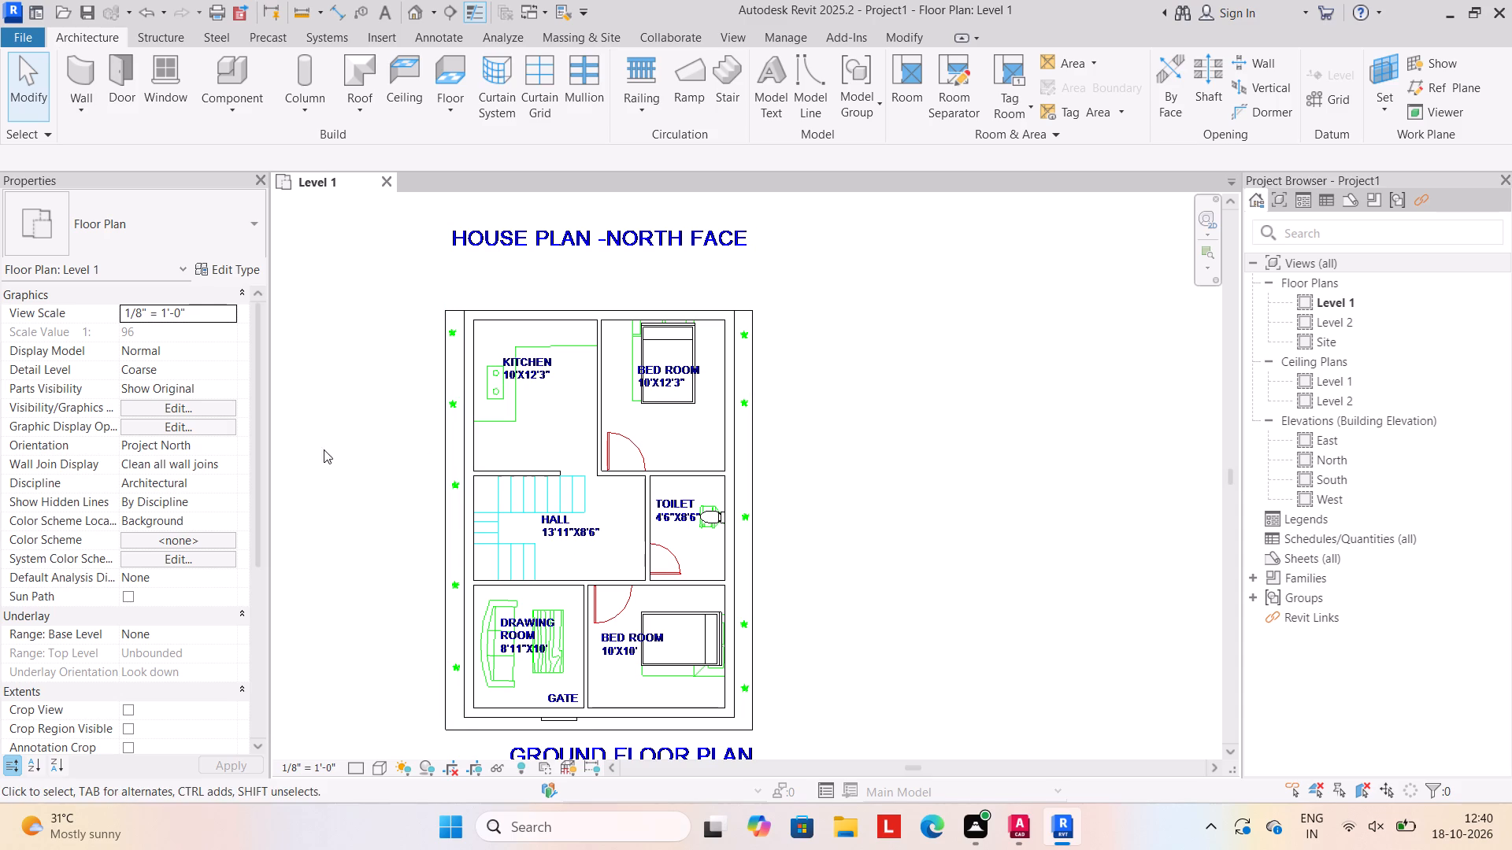
scroll(496, 446, "down", 1)
middle_click_drag(497, 446, 520, 431)
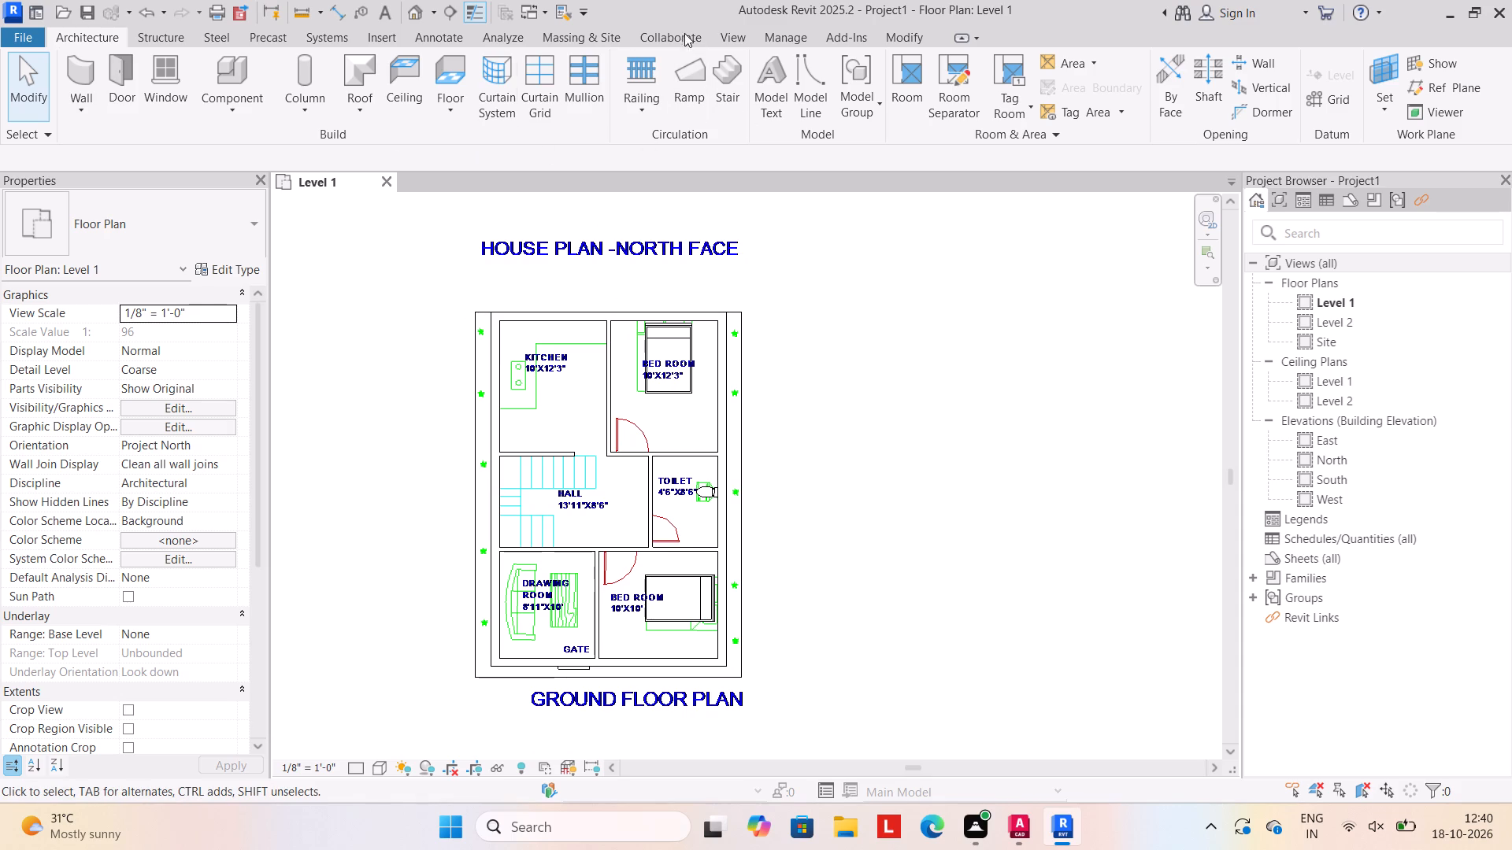
left_click(240, 108)
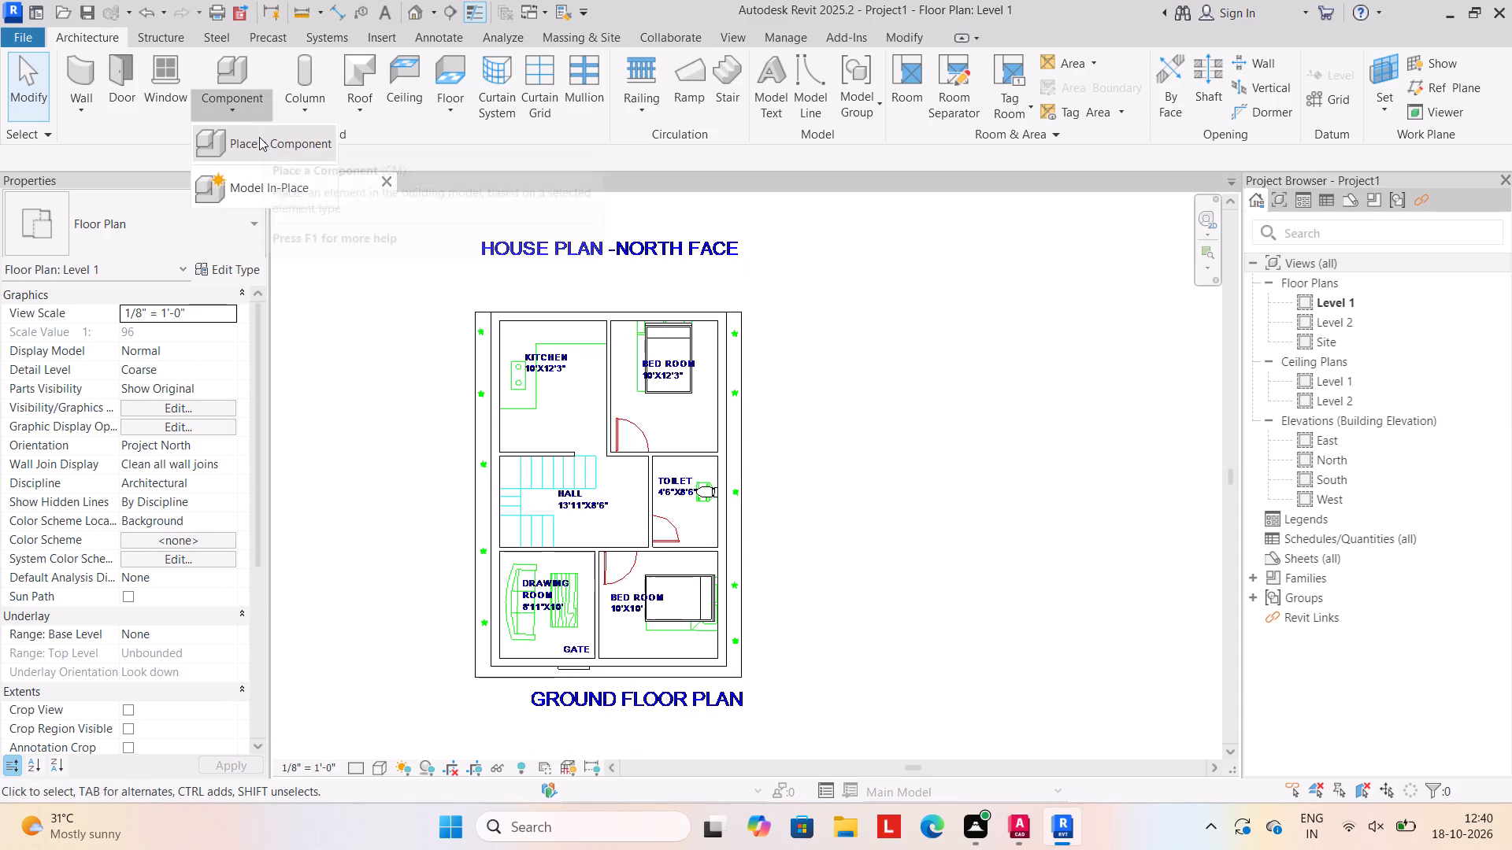
left_click(258, 137)
double_click(847, 97)
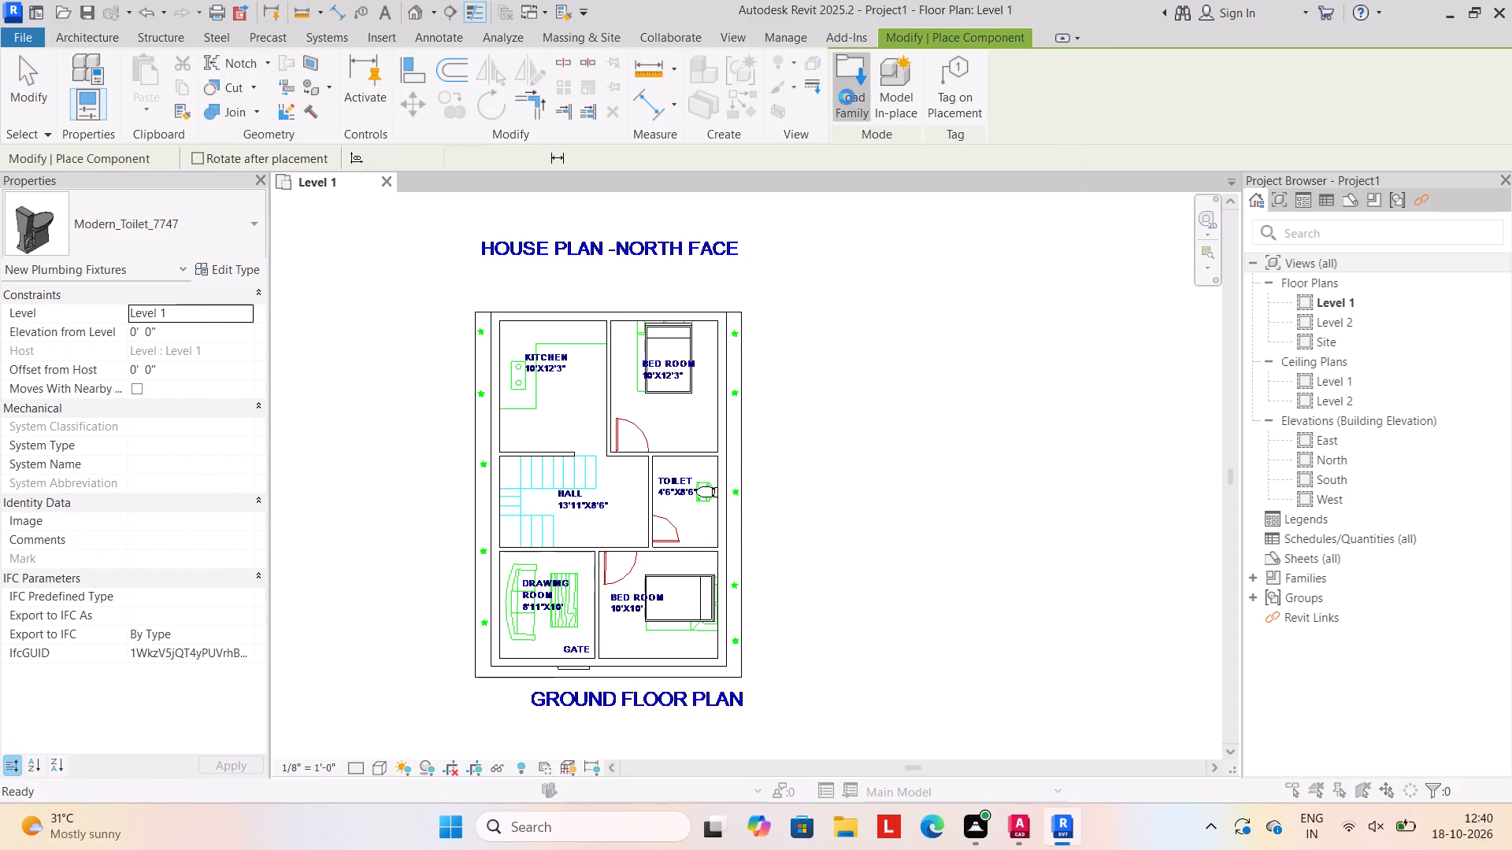
scroll(798, 383, "down", 2)
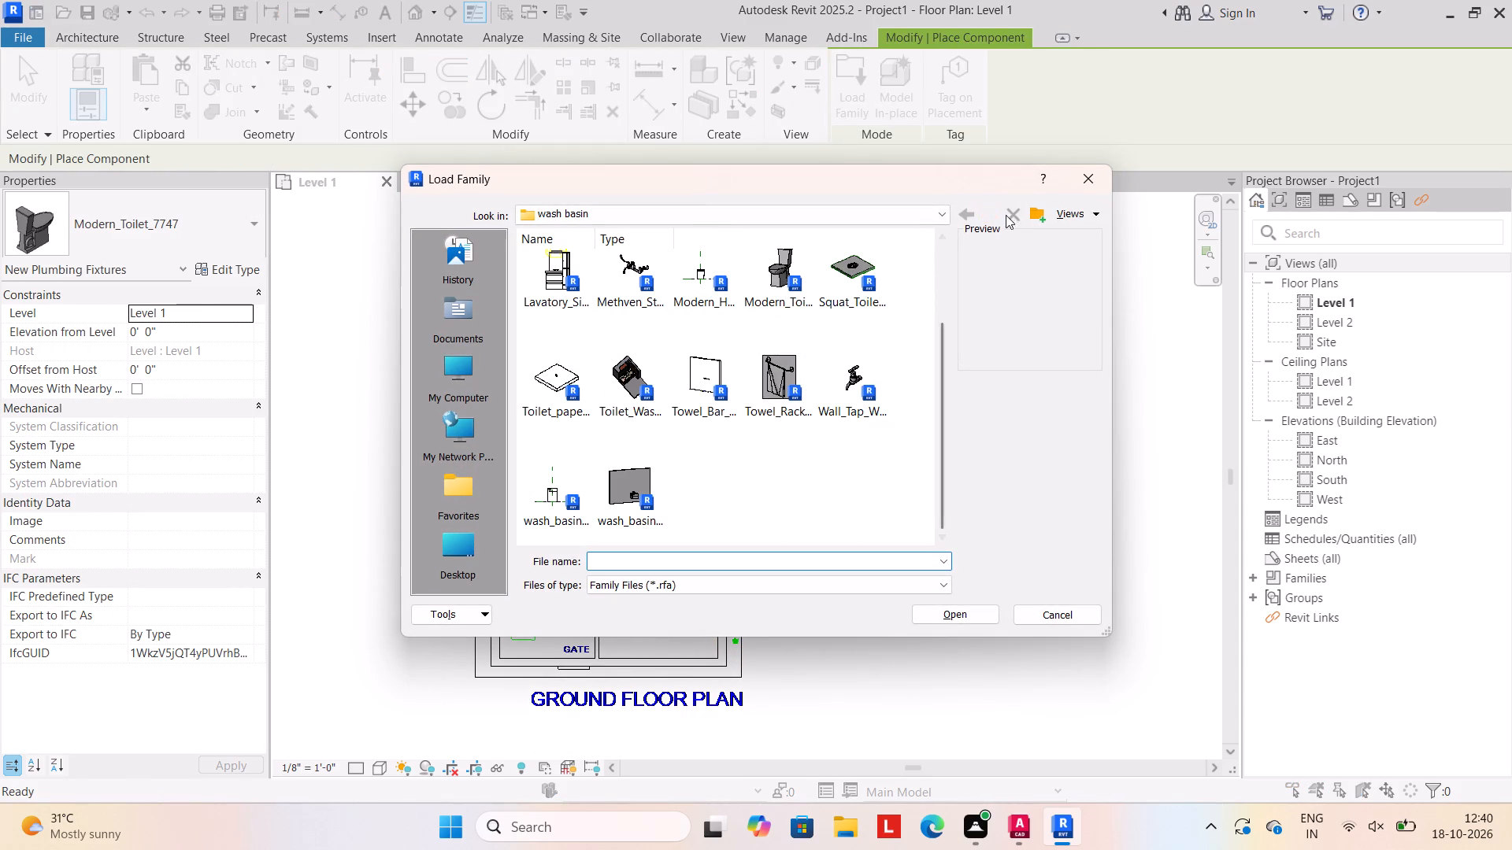
left_click(991, 216)
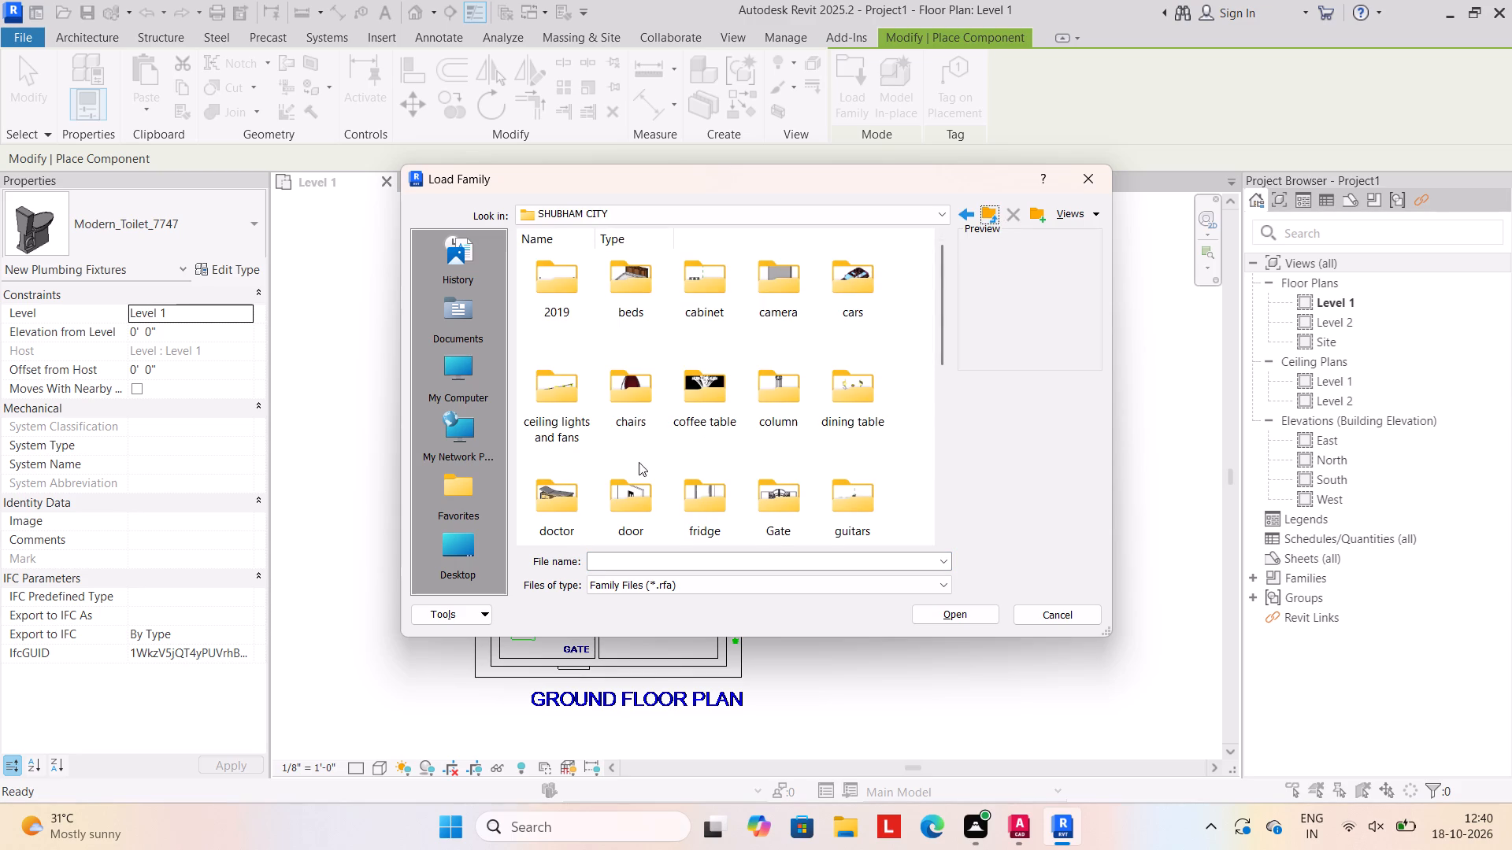
scroll(614, 463, "down", 2)
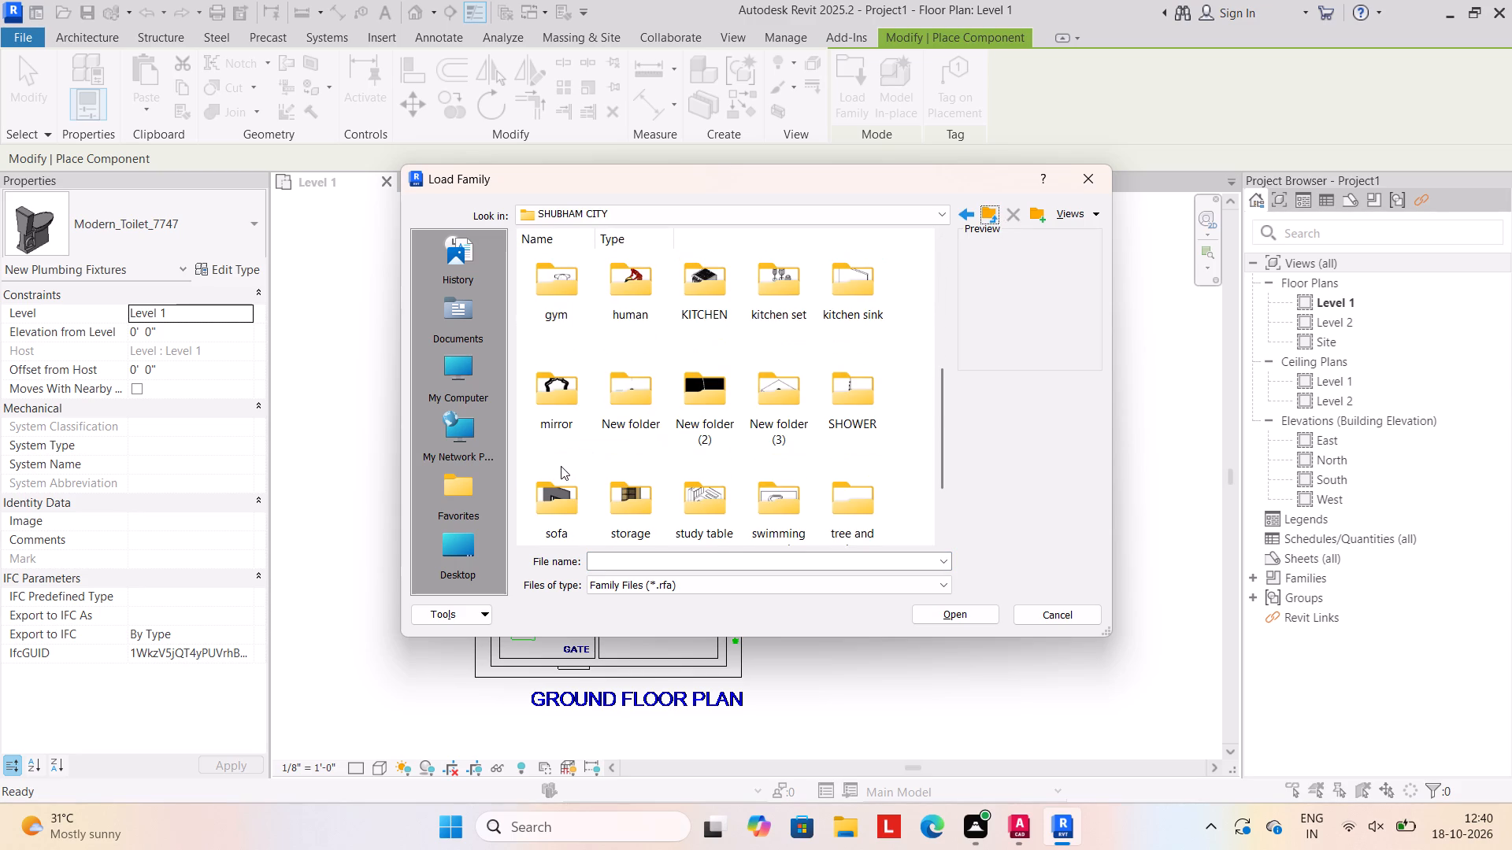
double_click(548, 495)
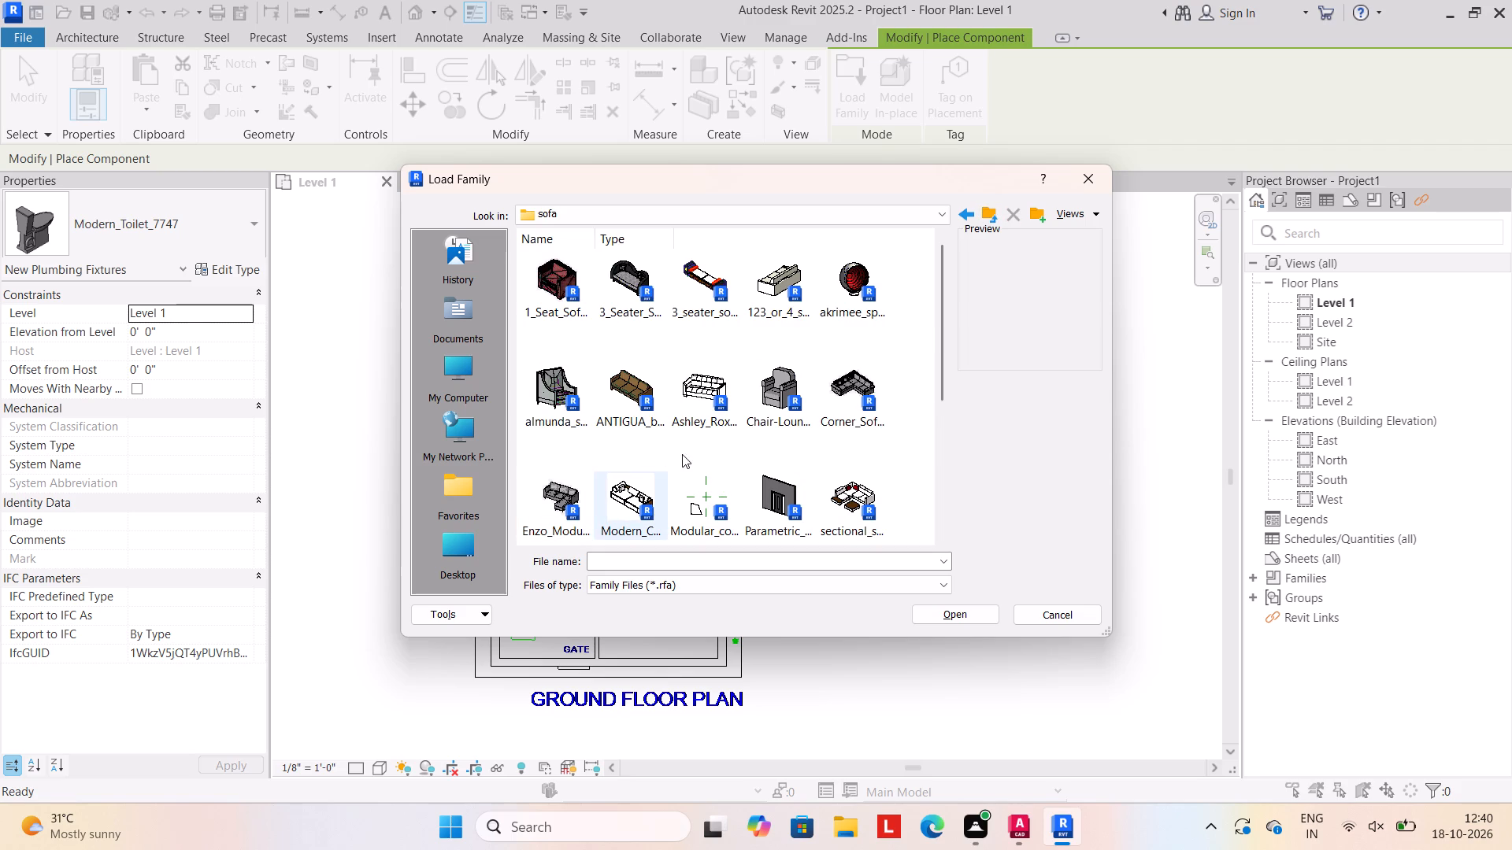
left_click(624, 409)
left_click(958, 615)
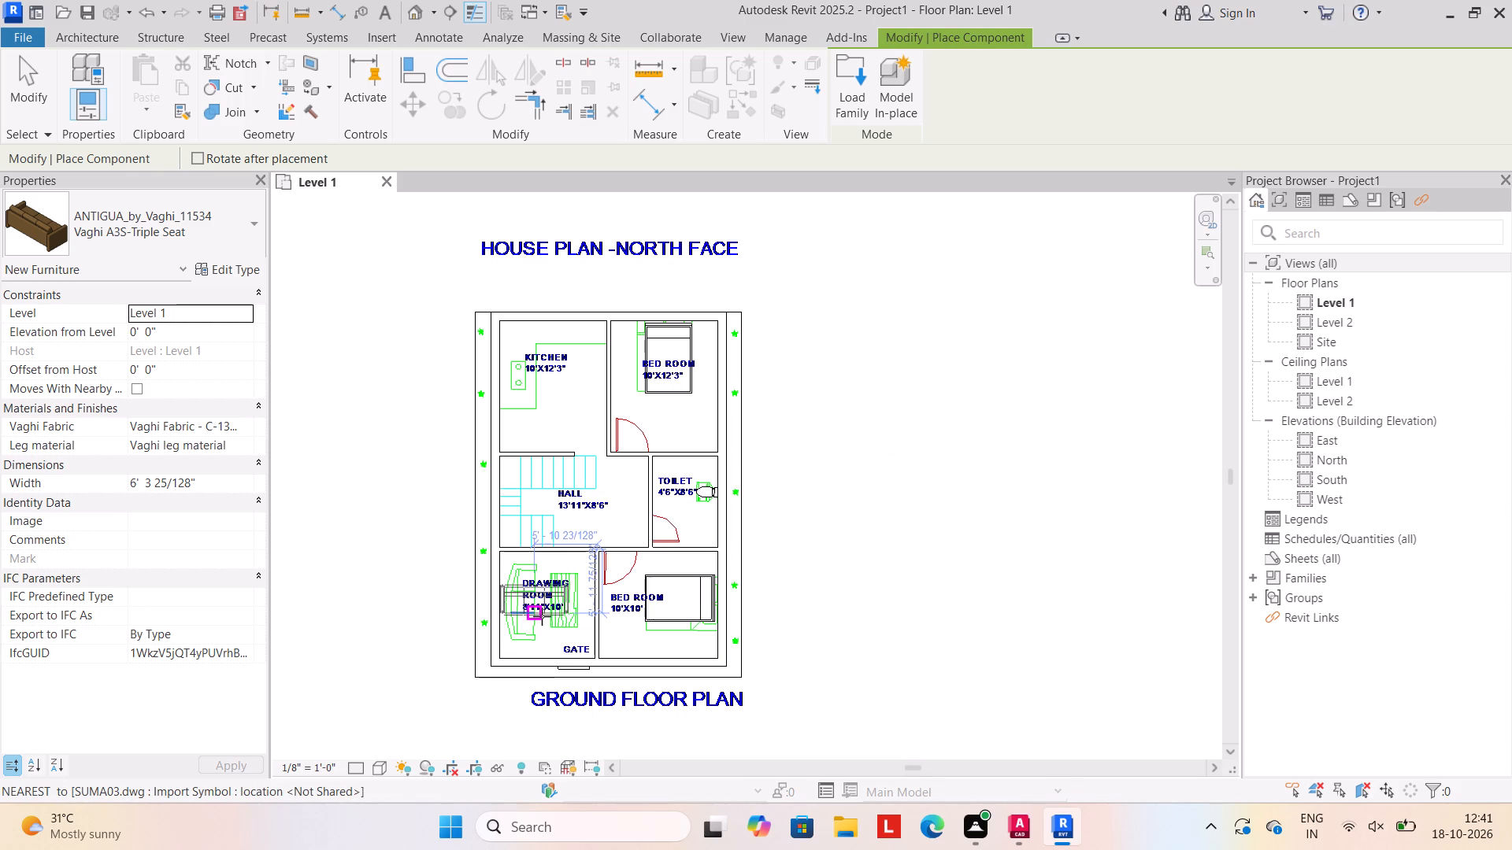
Place the Vaghi A3S-Triple Seat sofa over its drawing room plan symbol, rotated with its back along the side outer wall.
key("space")
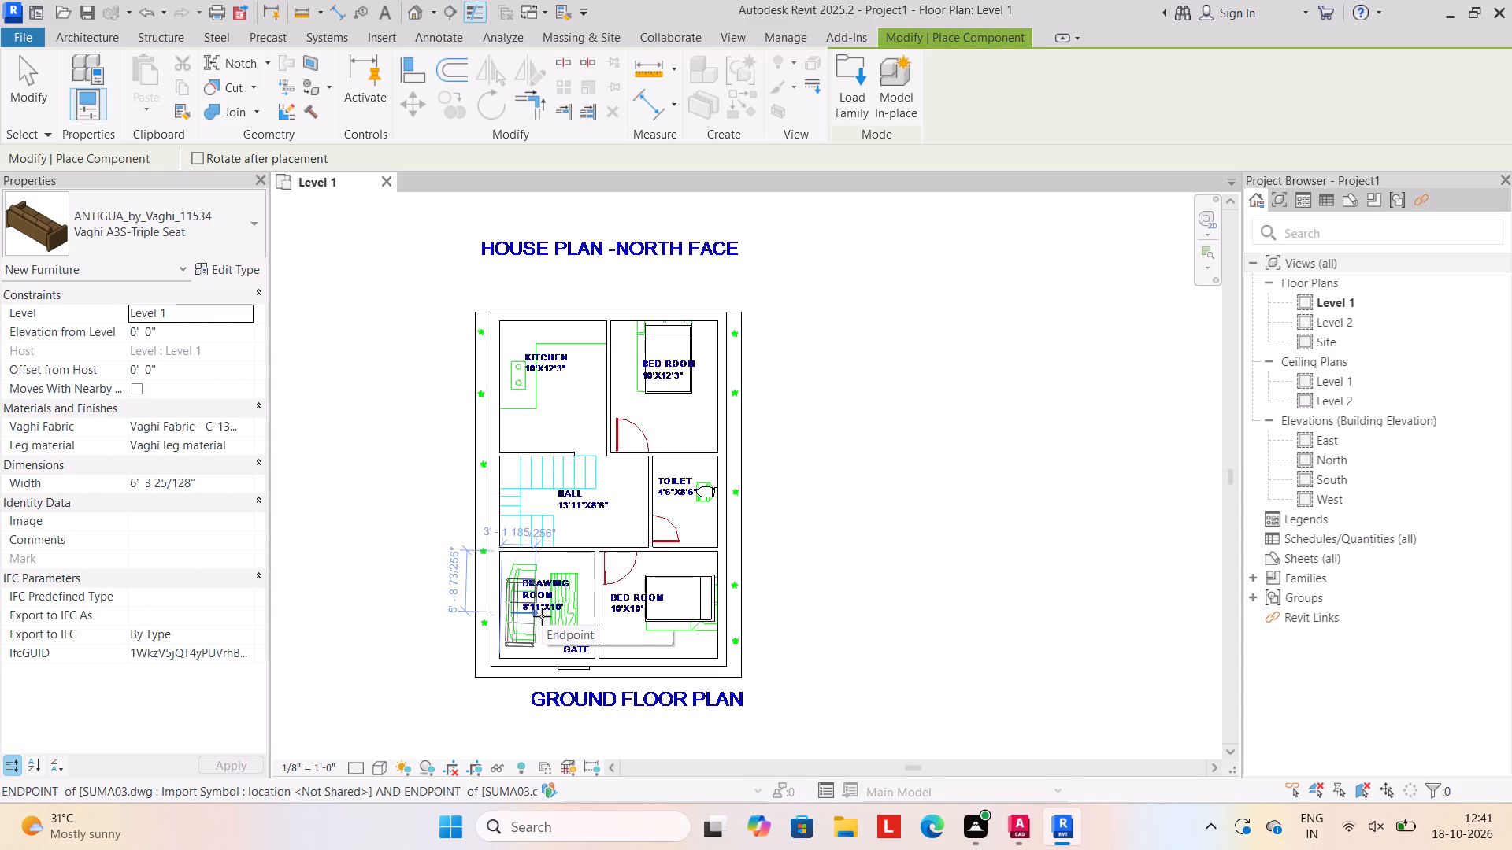
scroll(537, 604, "up", 3)
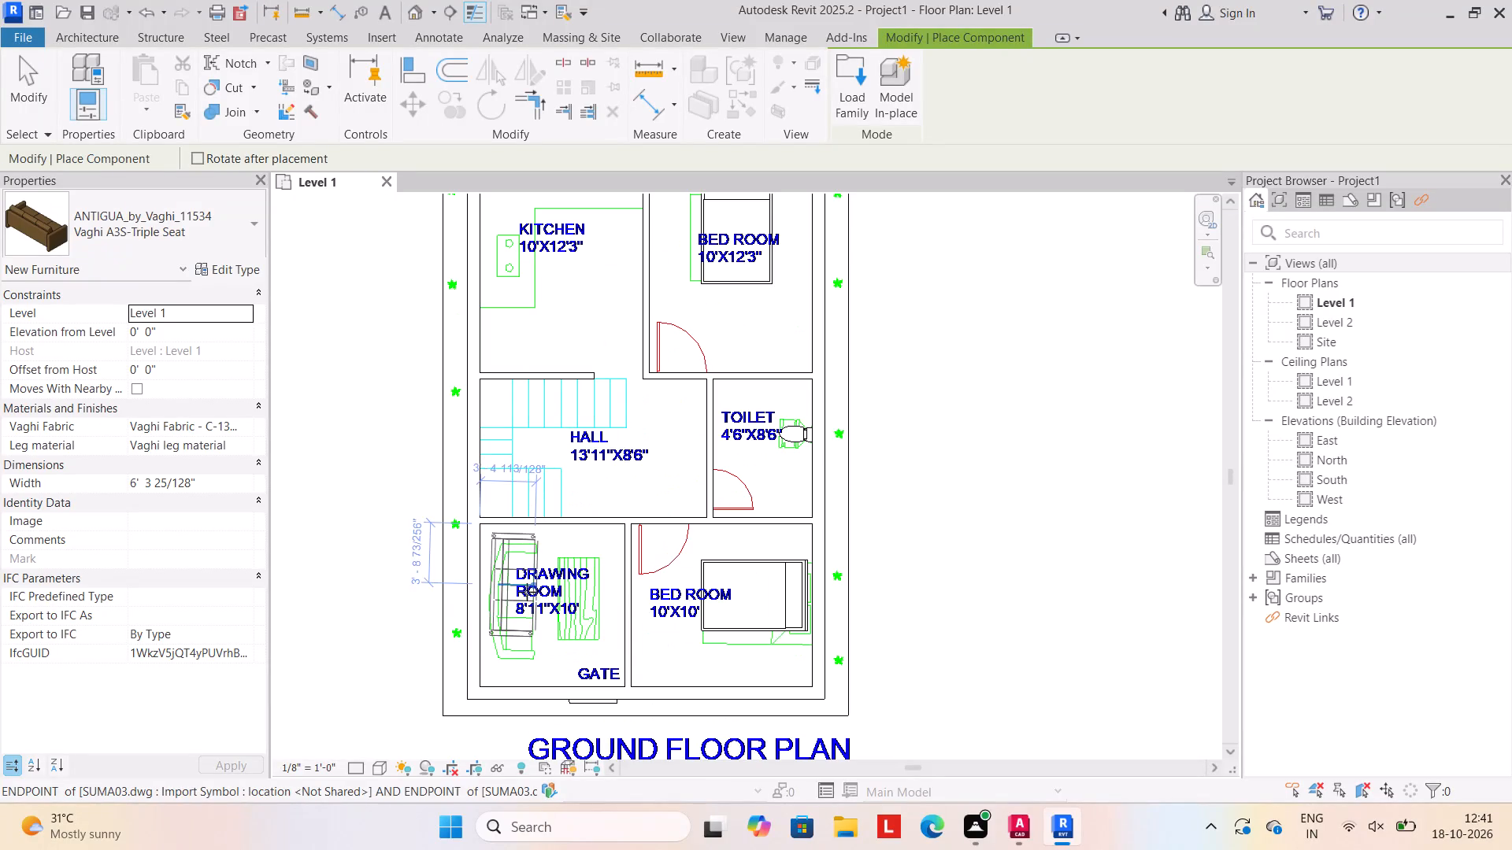
left_click(525, 601)
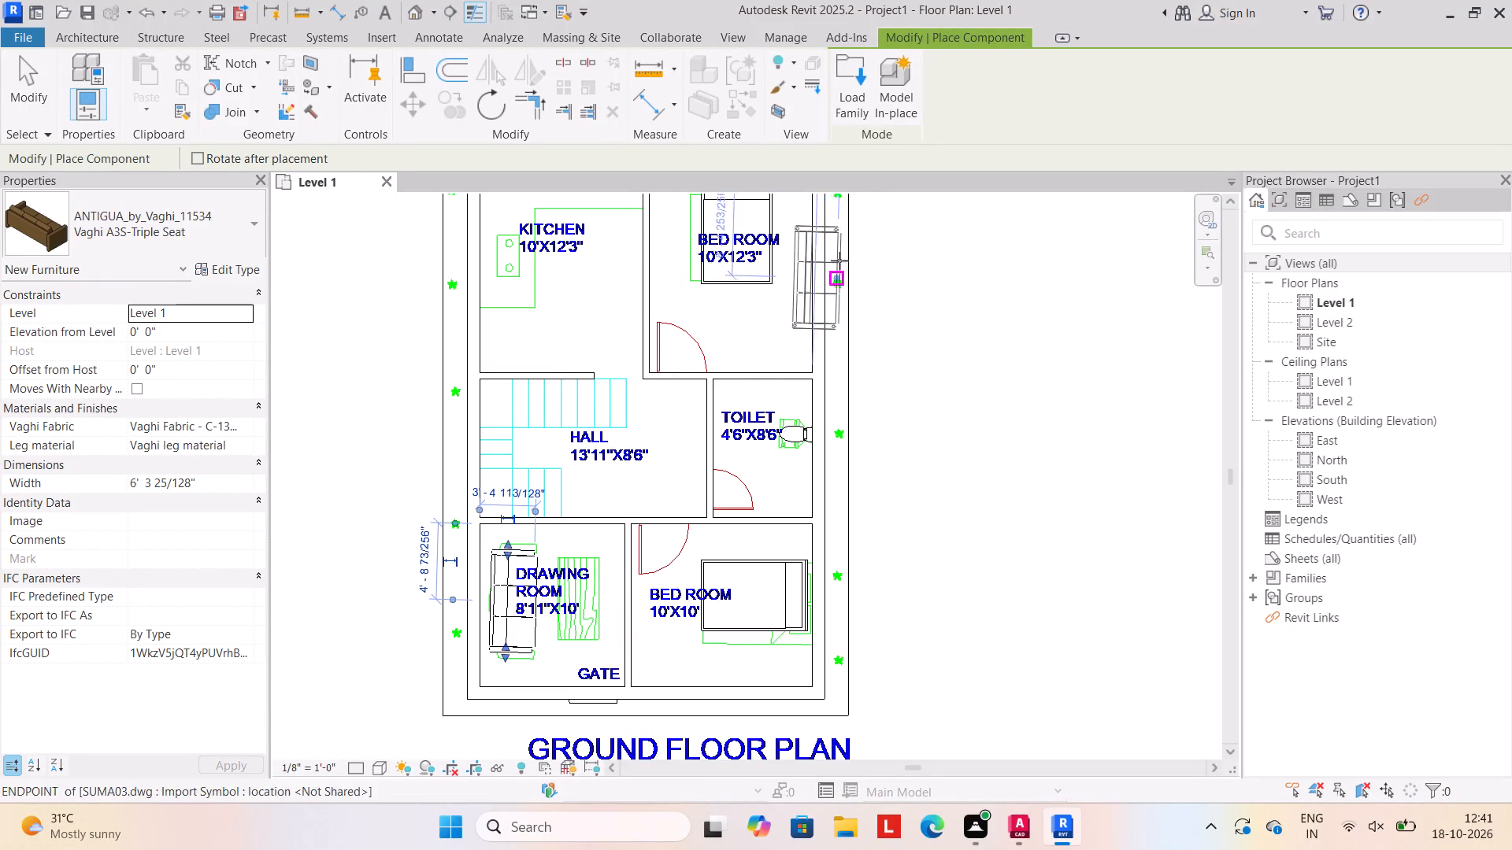
Load the Dining_table_14755 family from the dining table folder in SHUBHAM CITY.
left_click(847, 104)
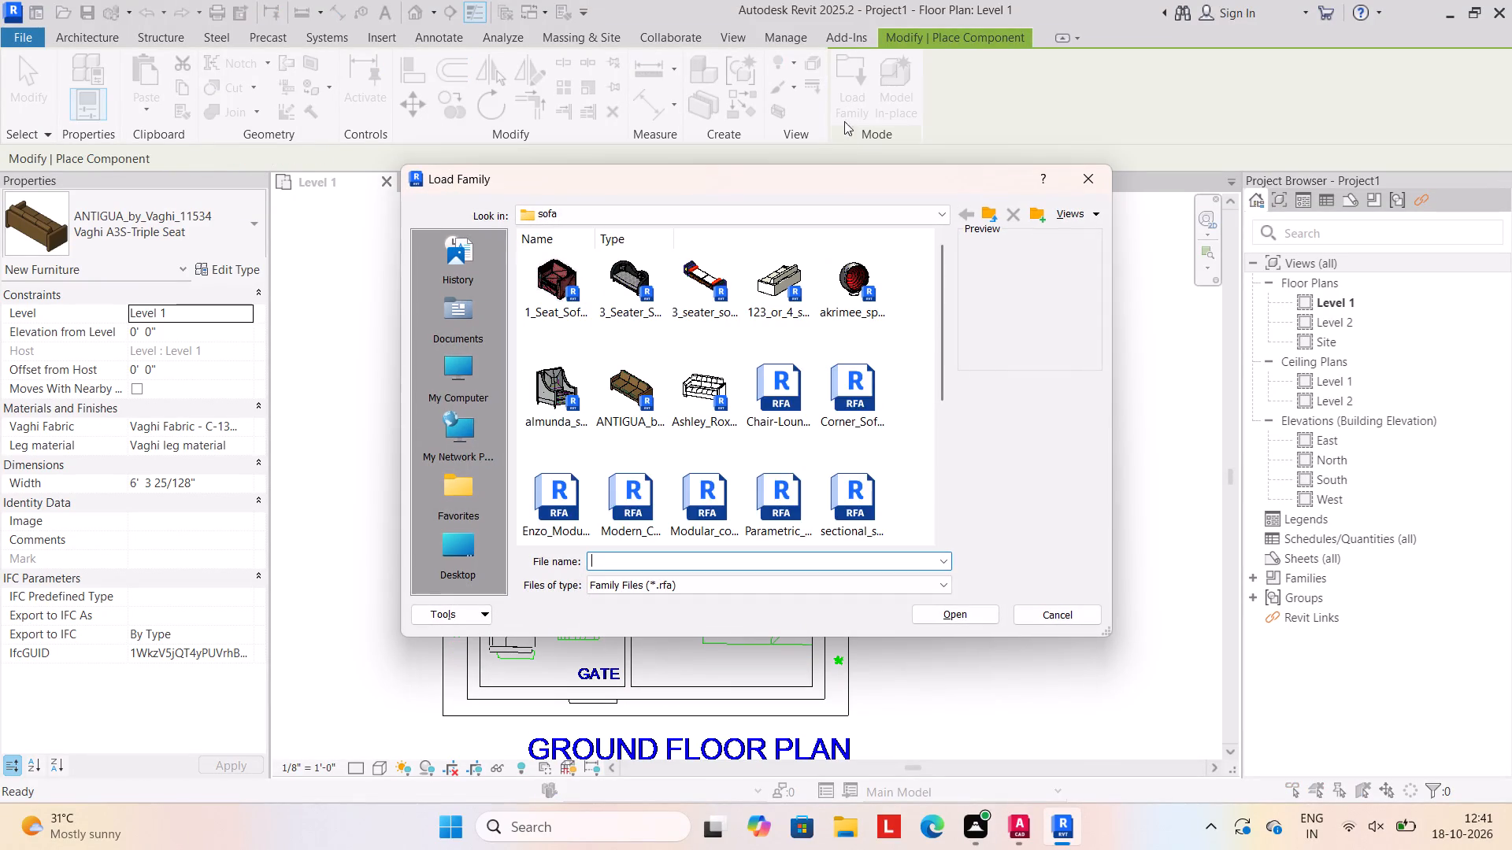
scroll(787, 353, "down", 2)
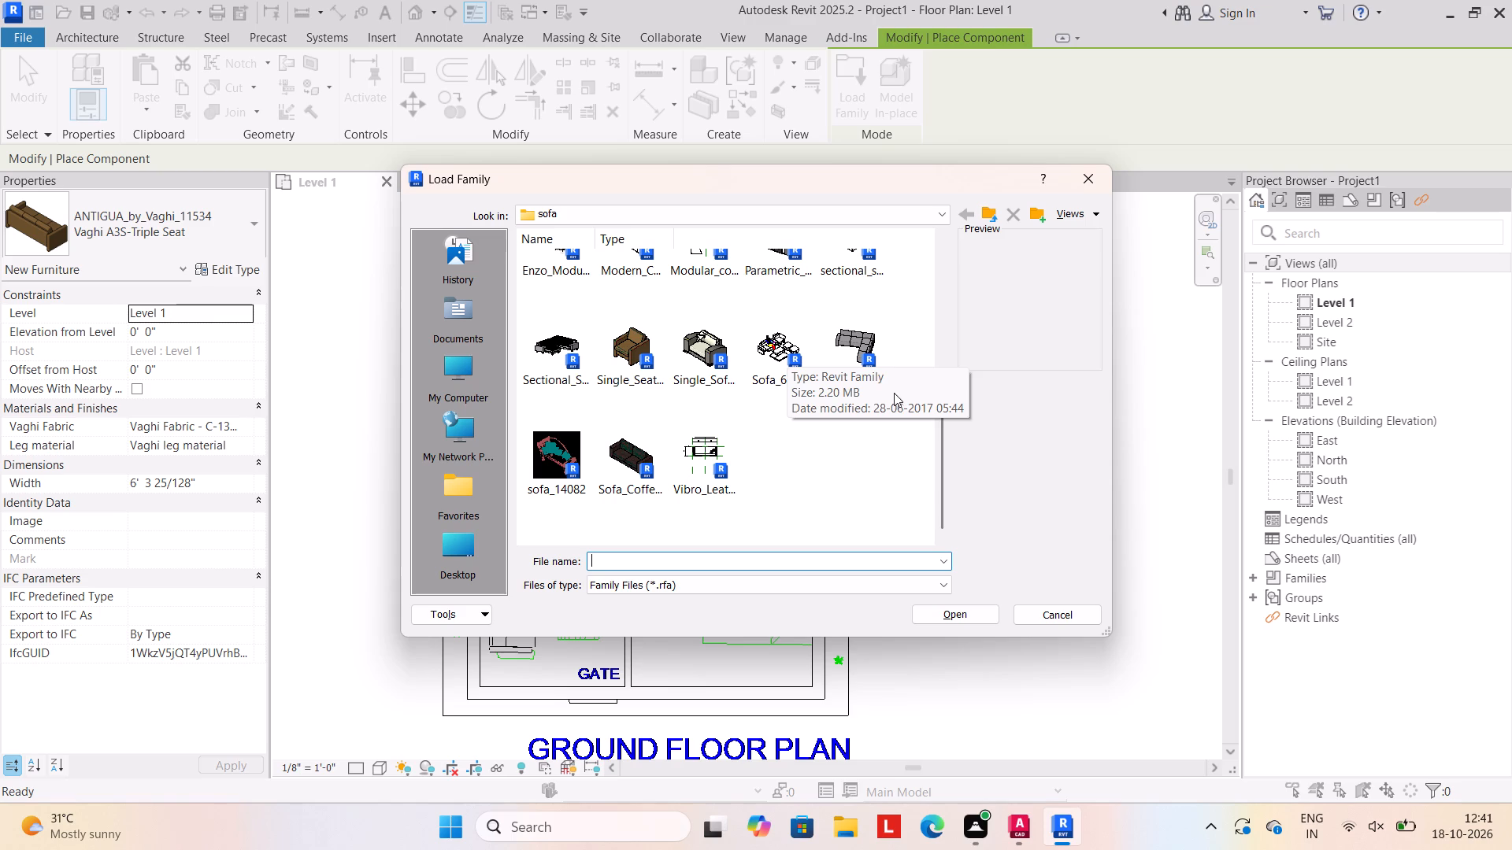
scroll(741, 401, "up", 6)
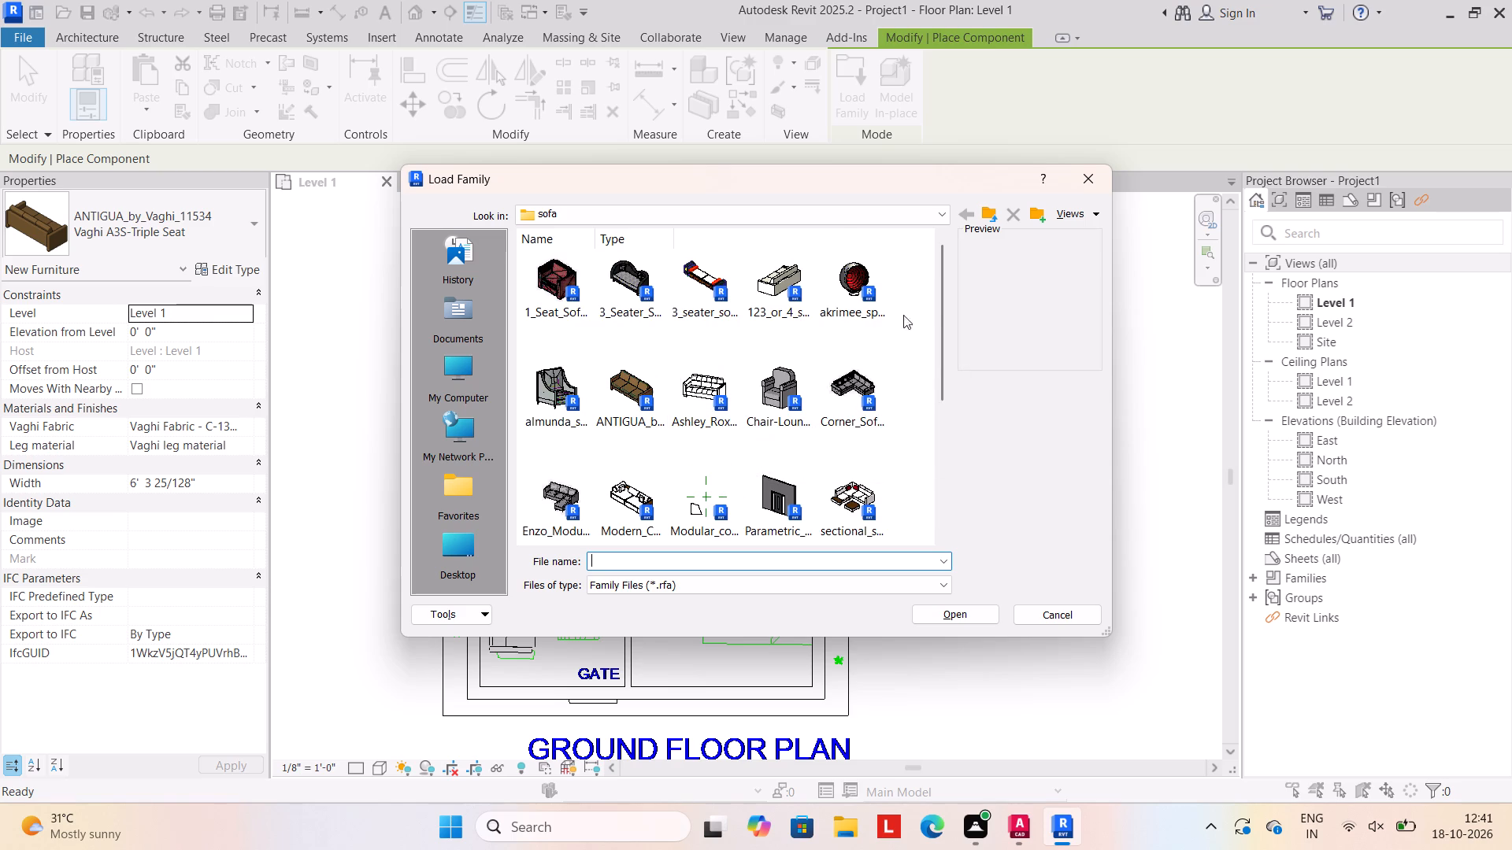
left_click(984, 220)
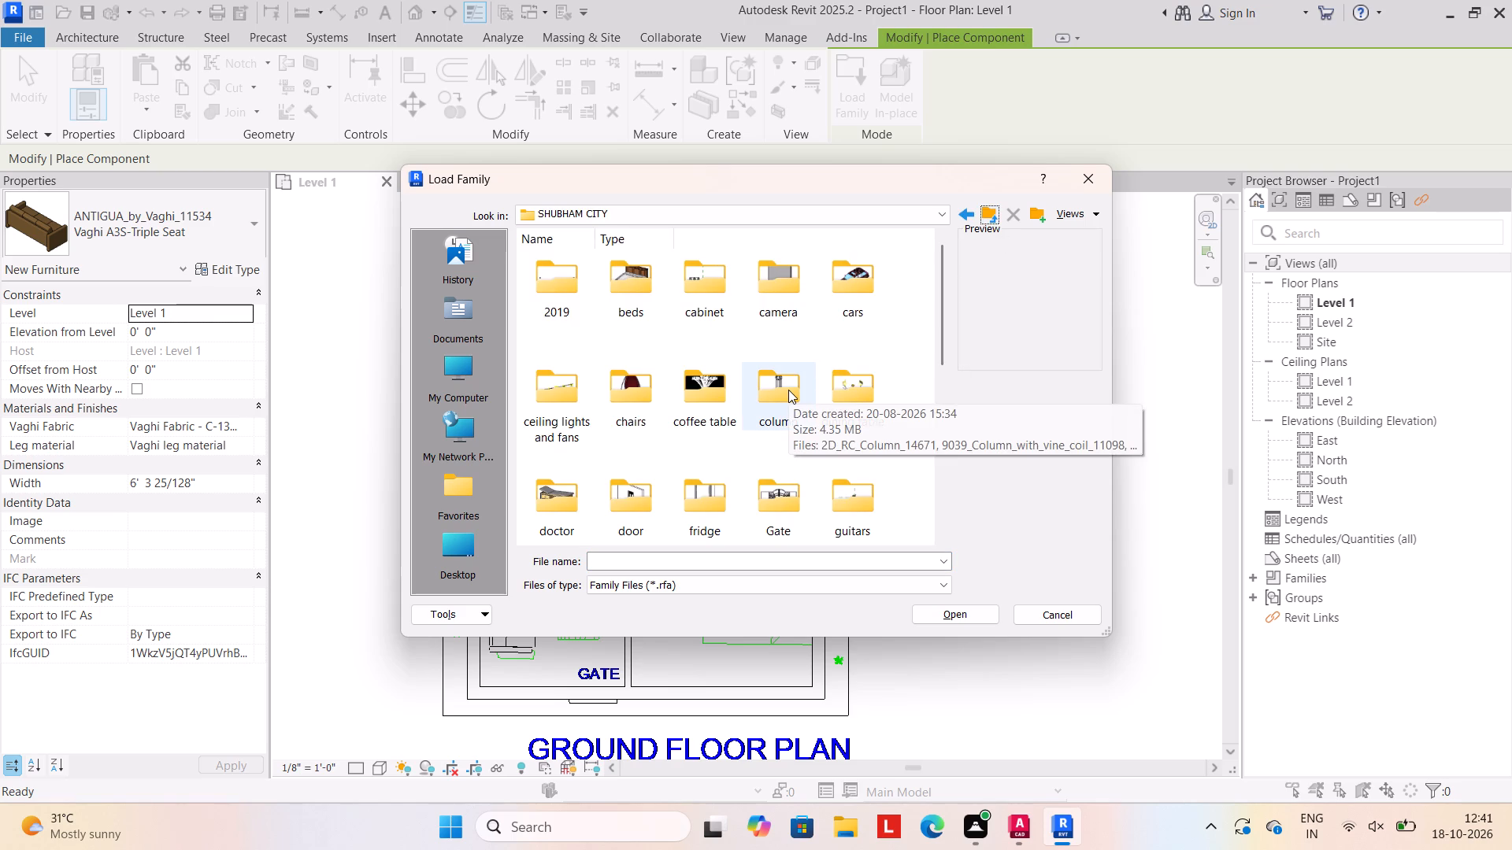
scroll(843, 346, "down", 3)
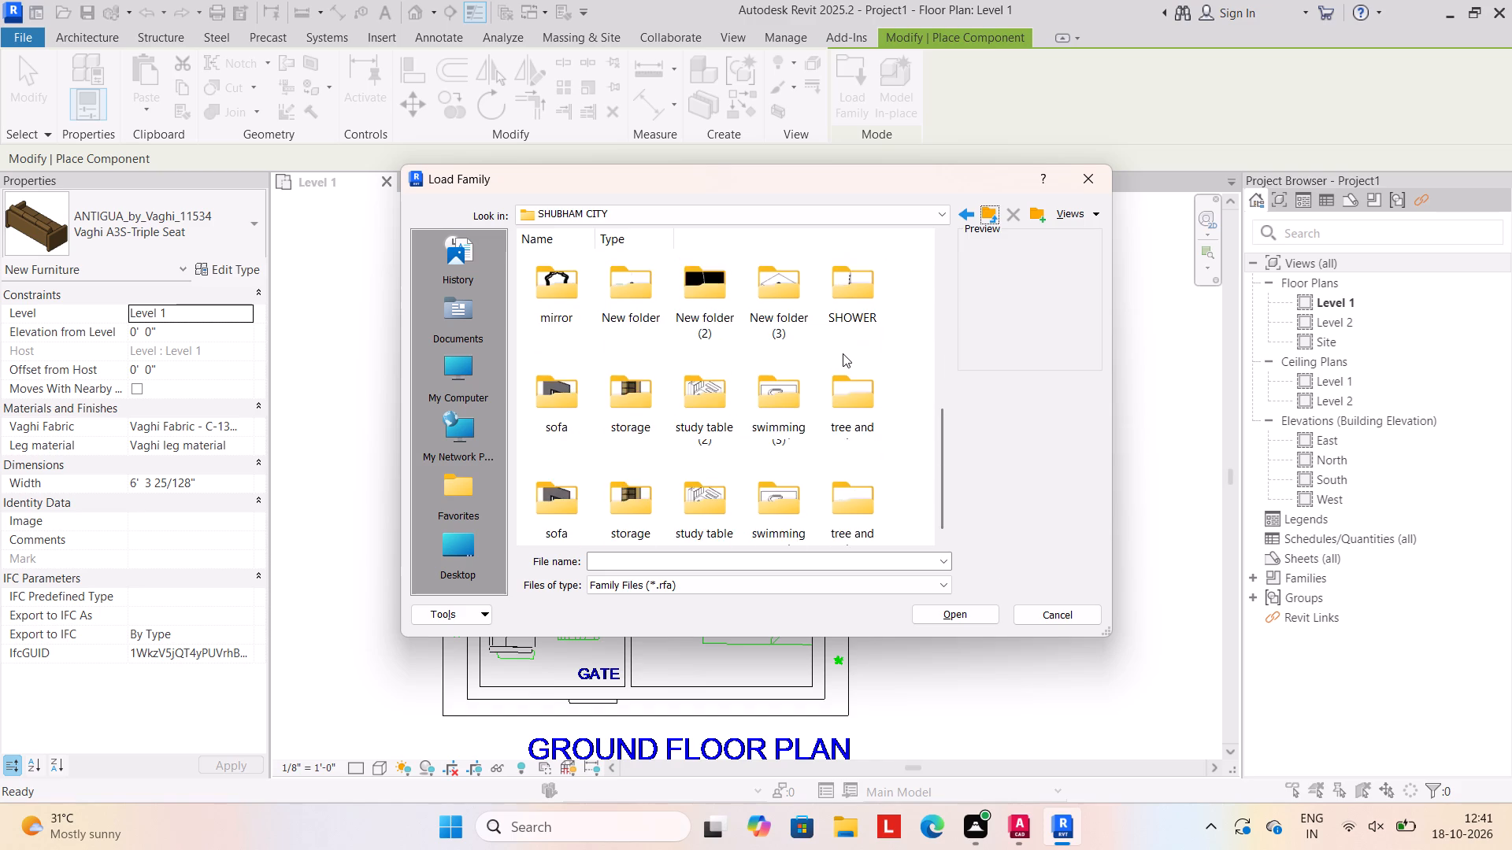
scroll(843, 353, "up", 3)
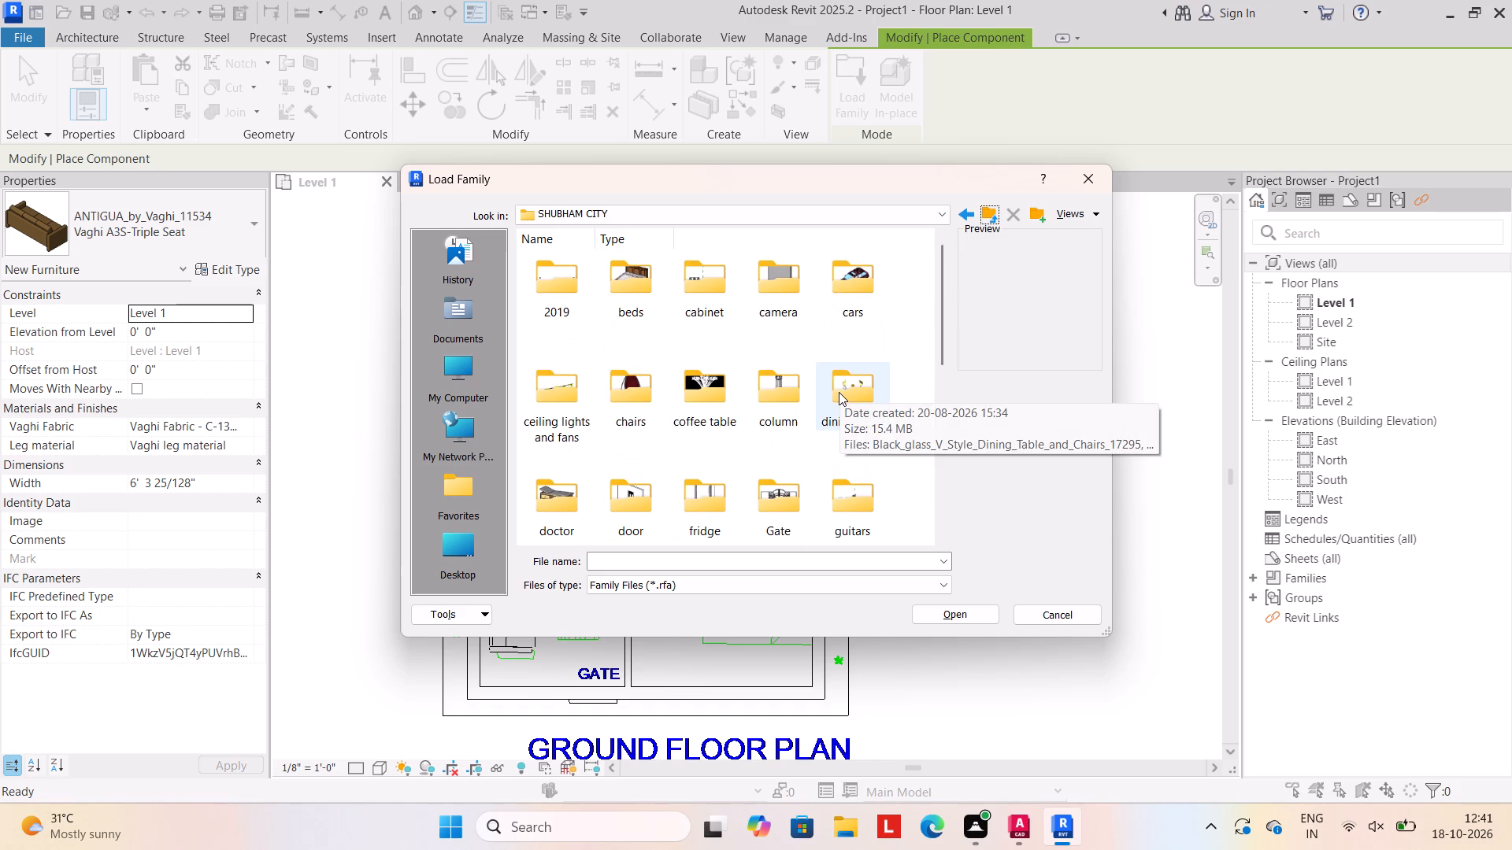
double_click(839, 392)
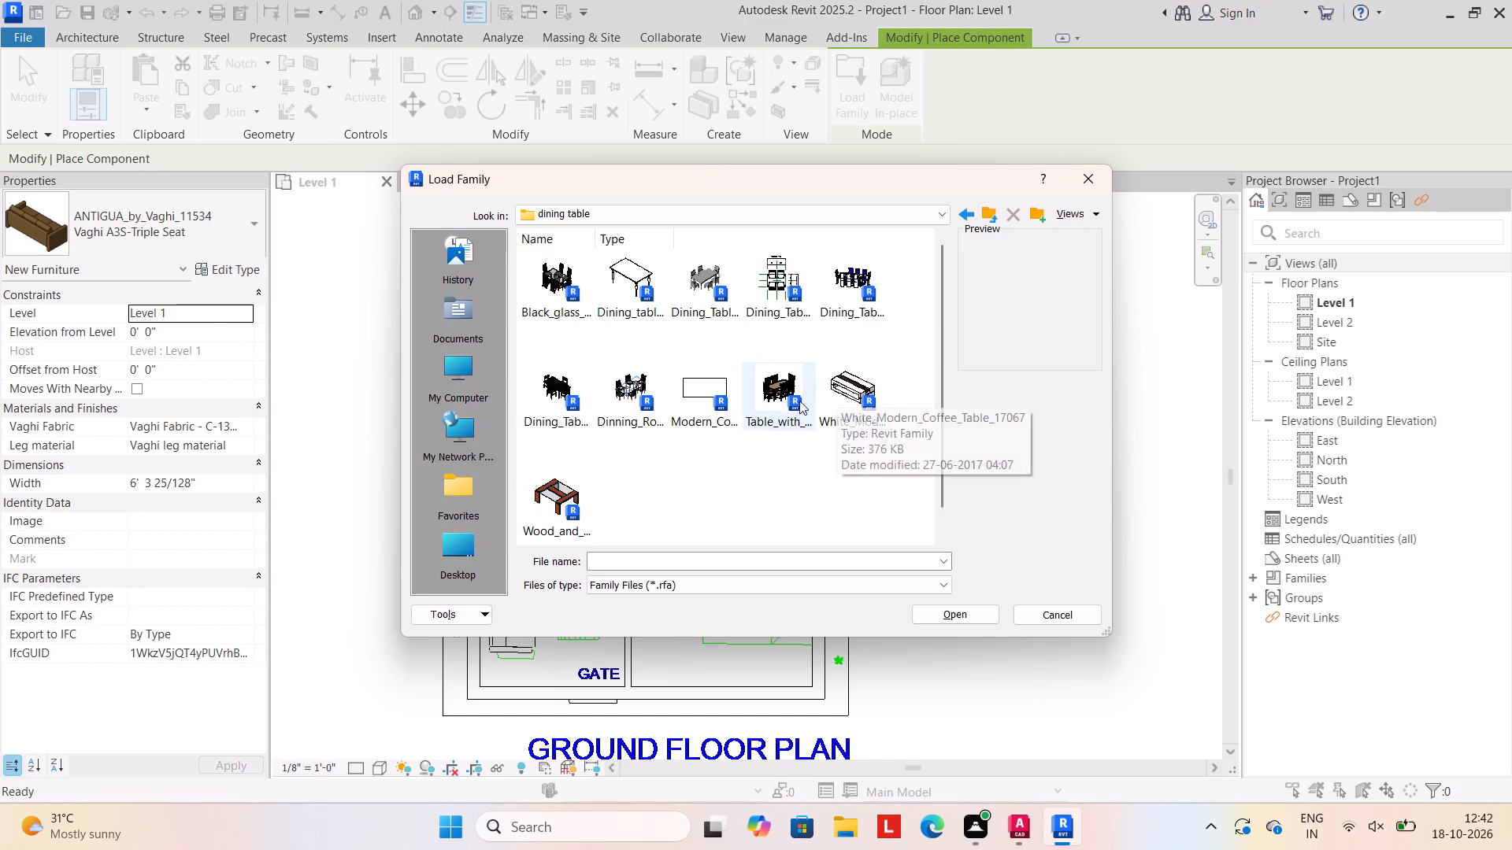
left_click(628, 294)
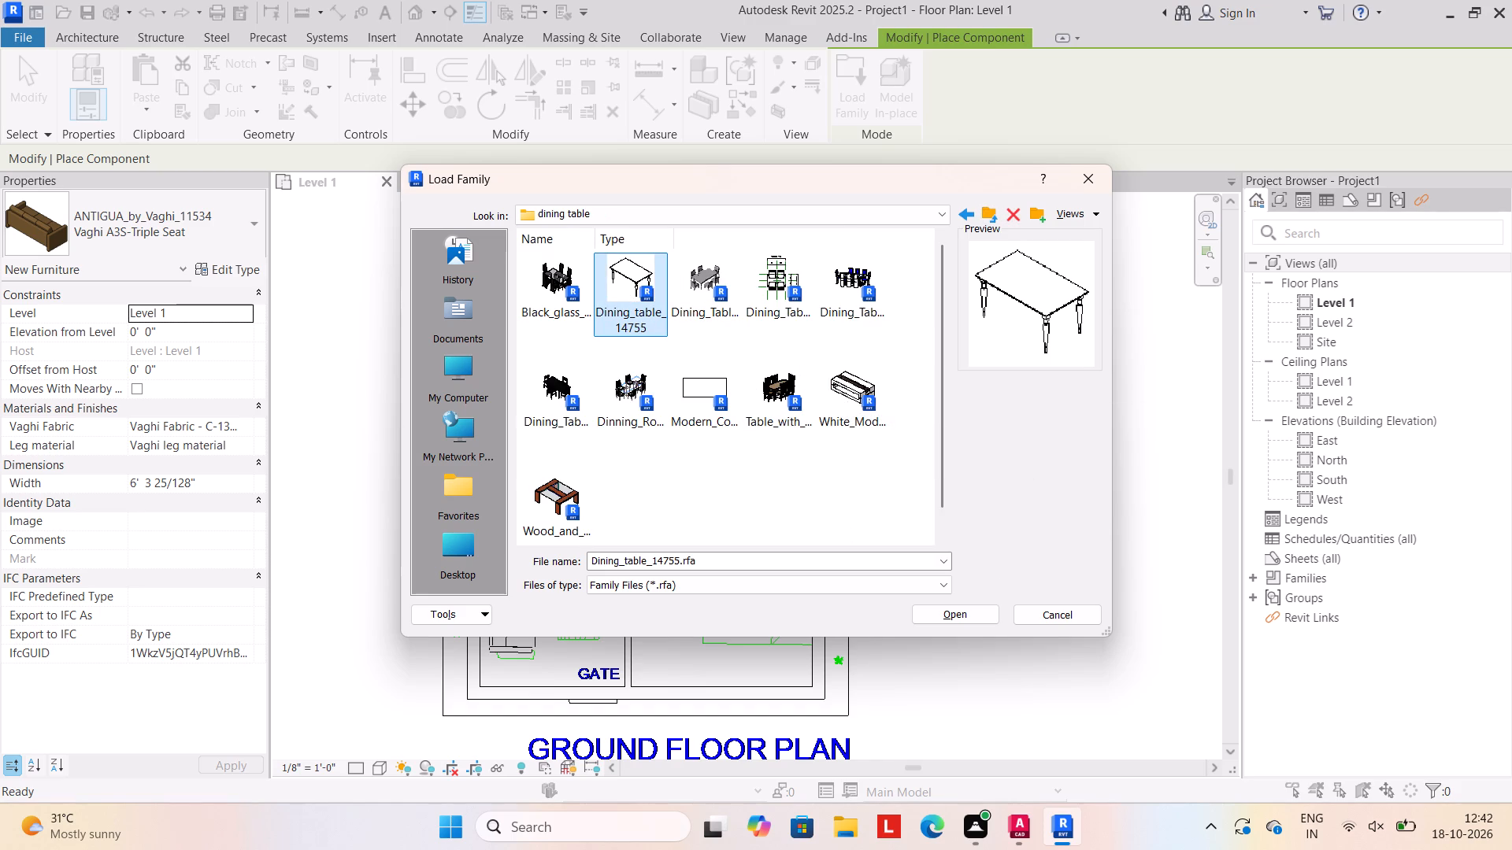
left_click(934, 611)
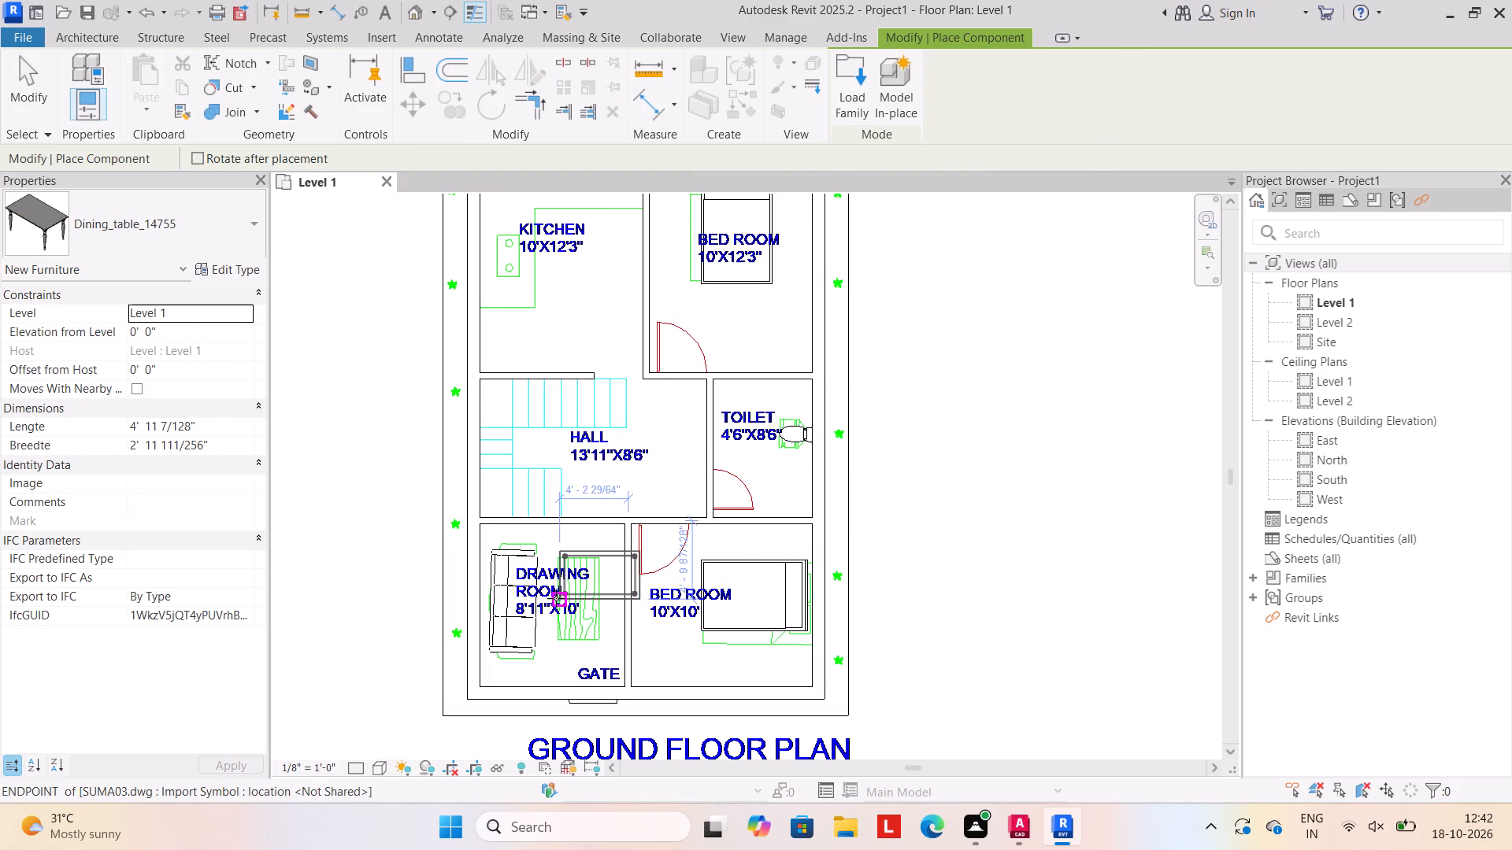
Place the dining table over the table symbol in the drawing room, rotated lengthwise alongside the sofa, and end placement.
key("space")
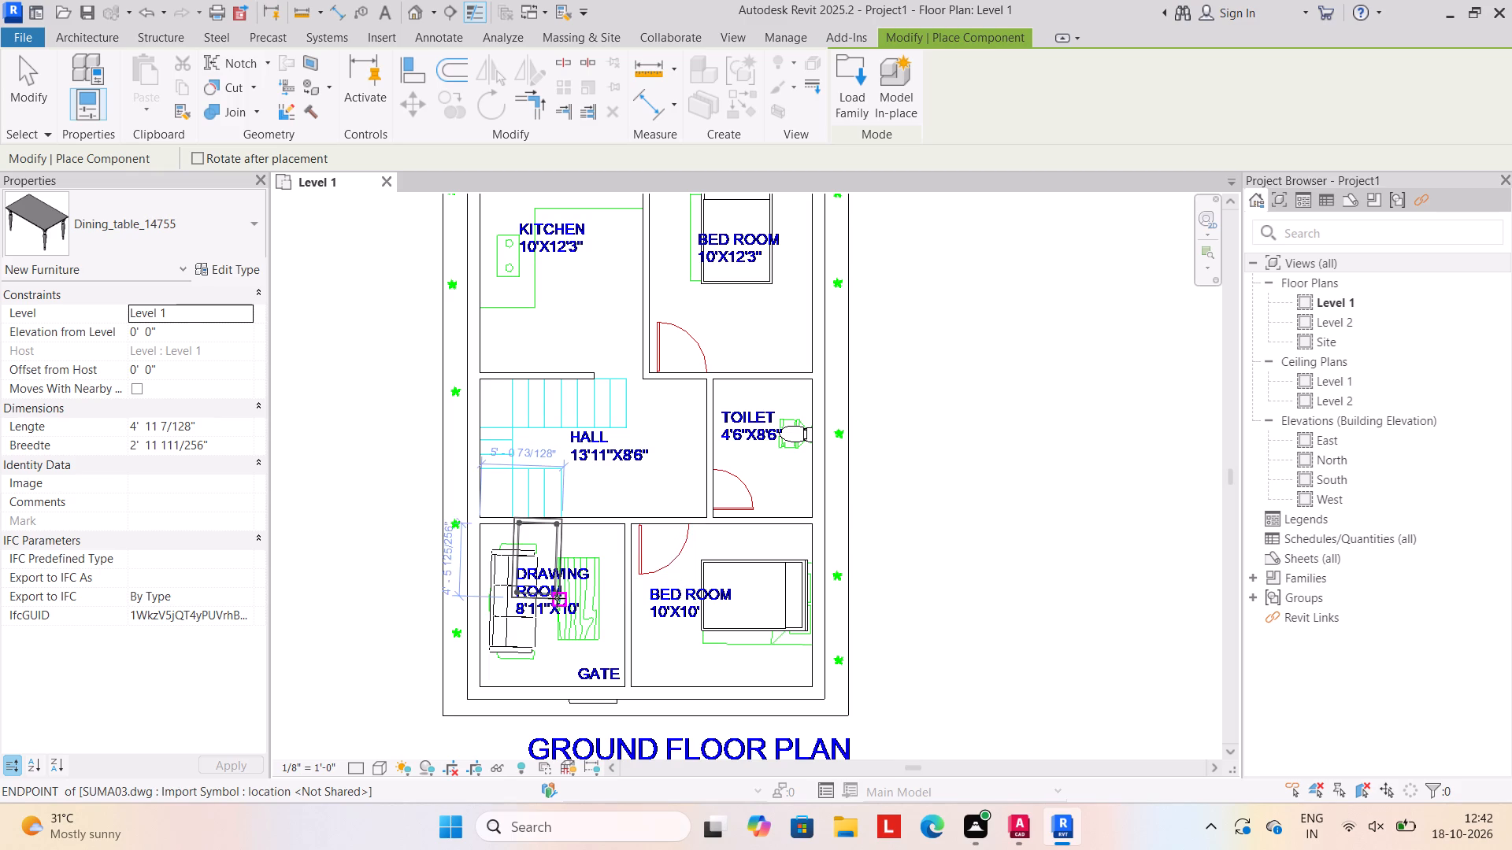
left_click(599, 641)
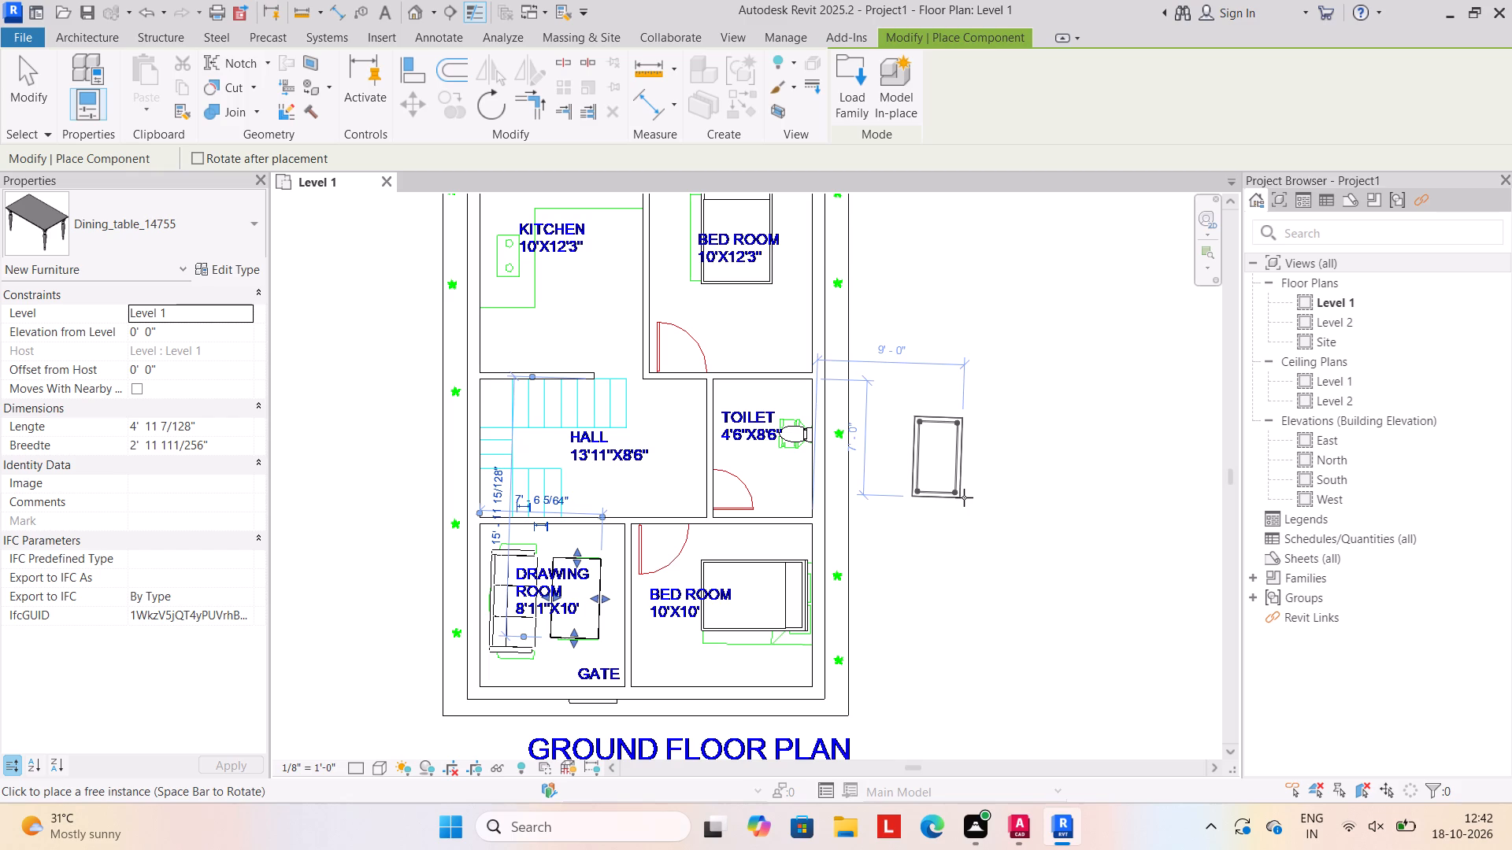
key("Escape")
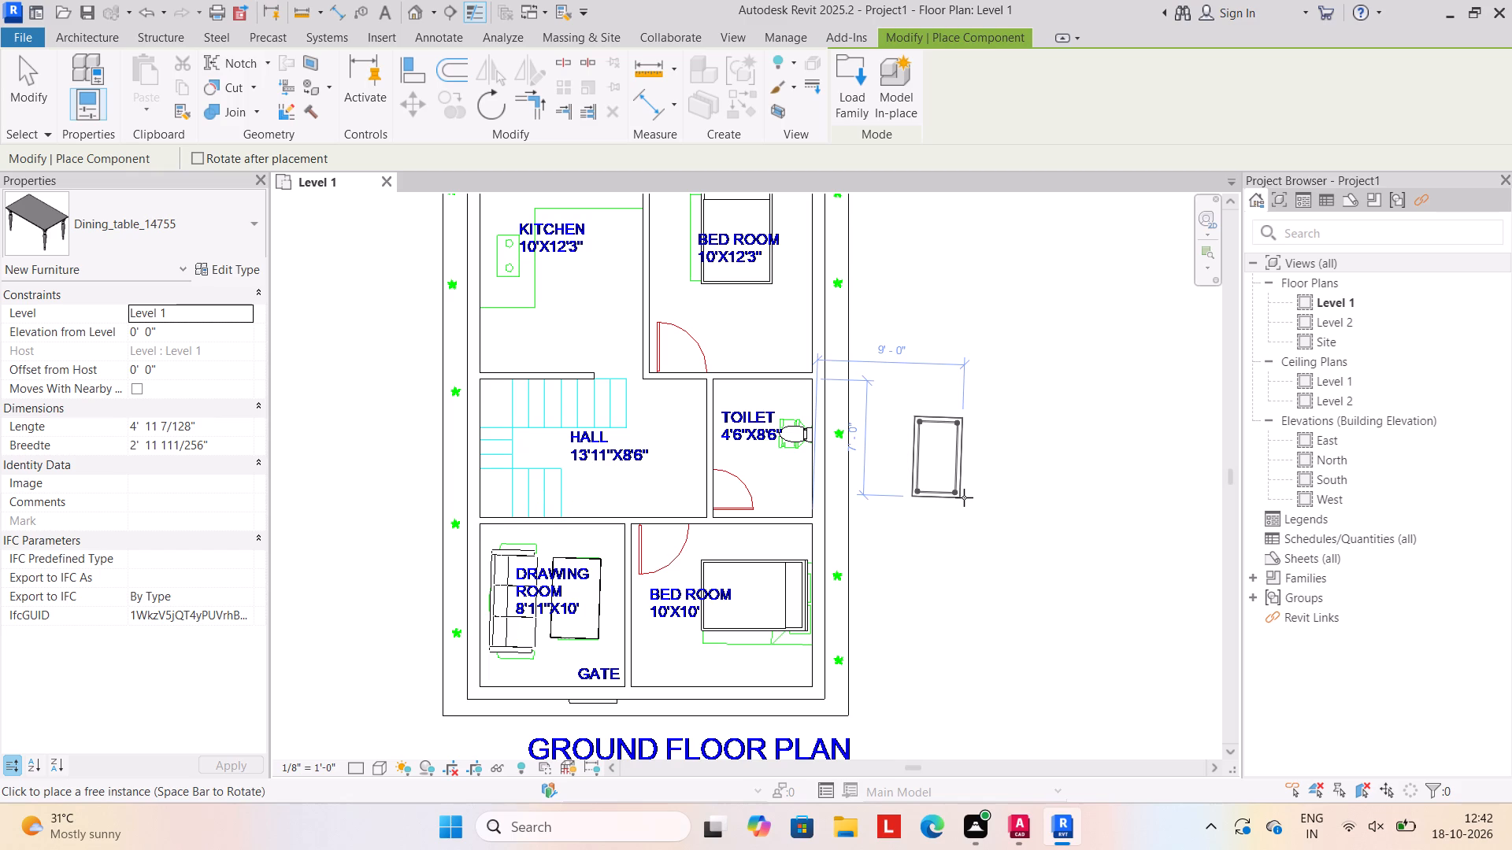
key("Escape")
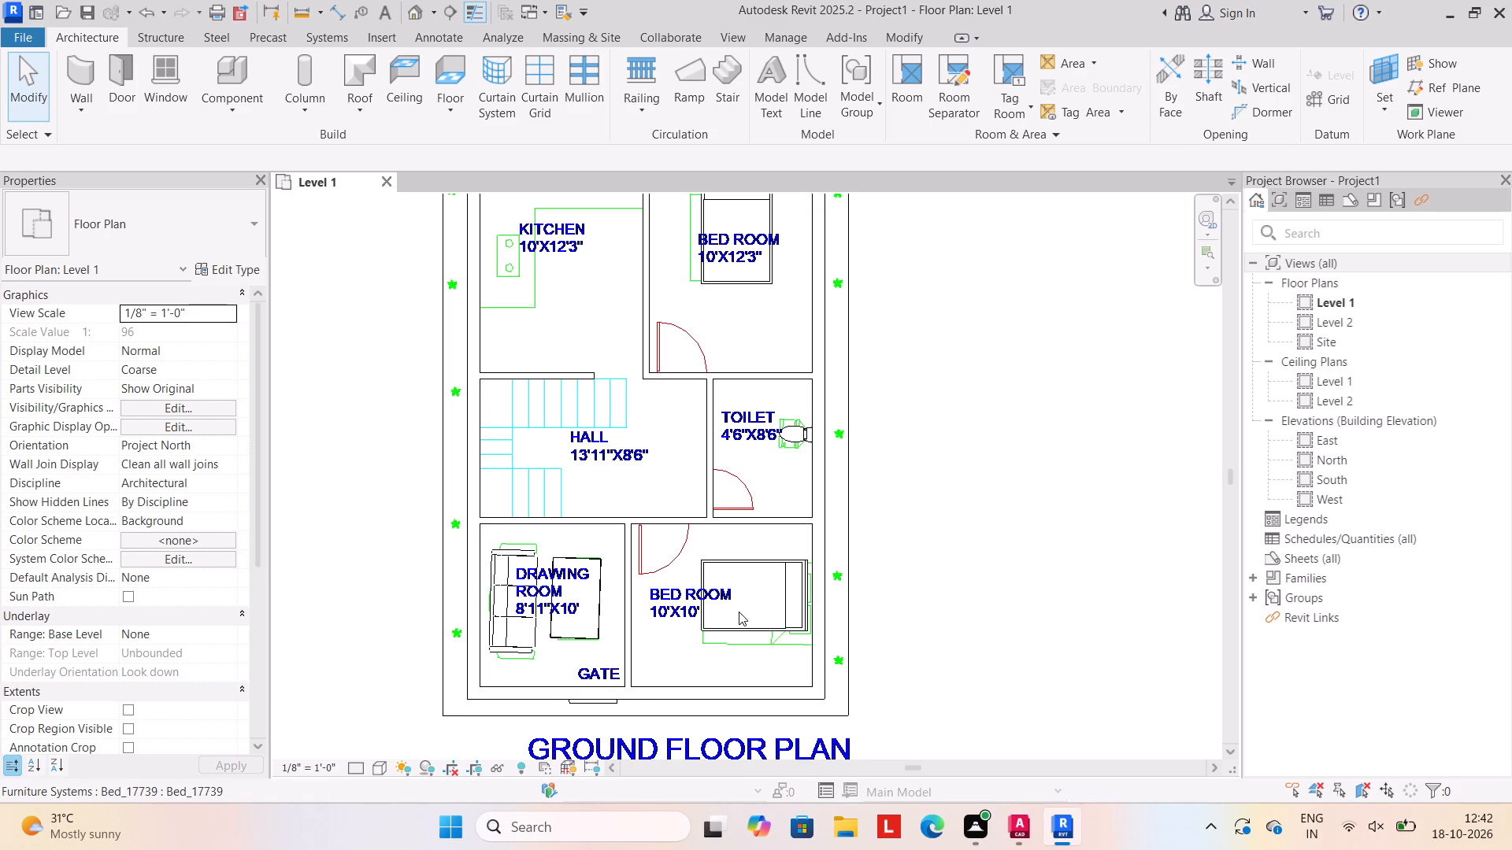
Place a Single-Flush 30" x 80" door over its plan symbol in the hall–toilet wall, swinging into the toilet.
scroll(739, 612, "down", 1)
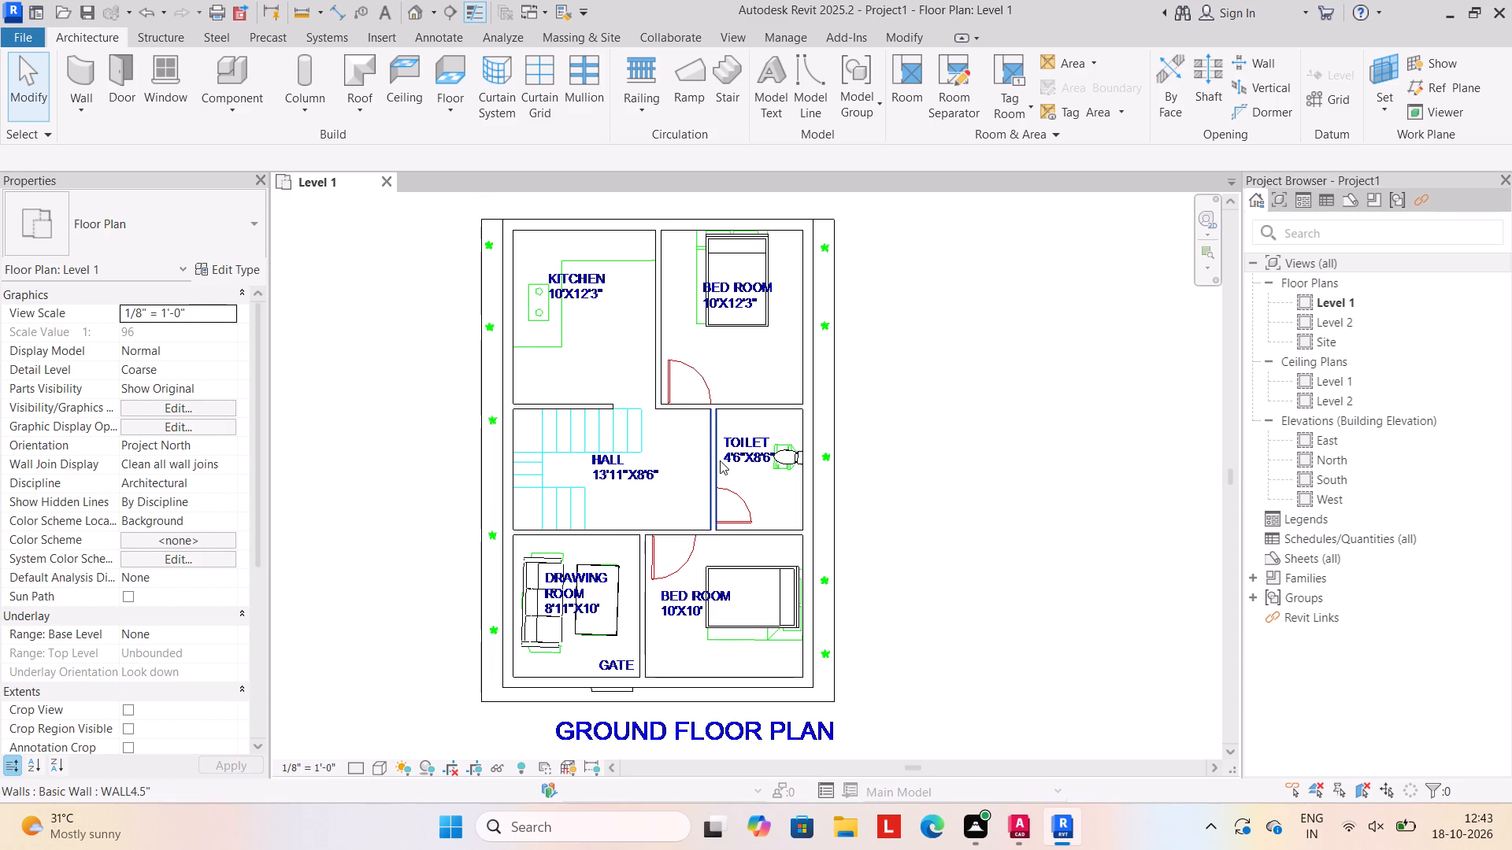
left_click(123, 82)
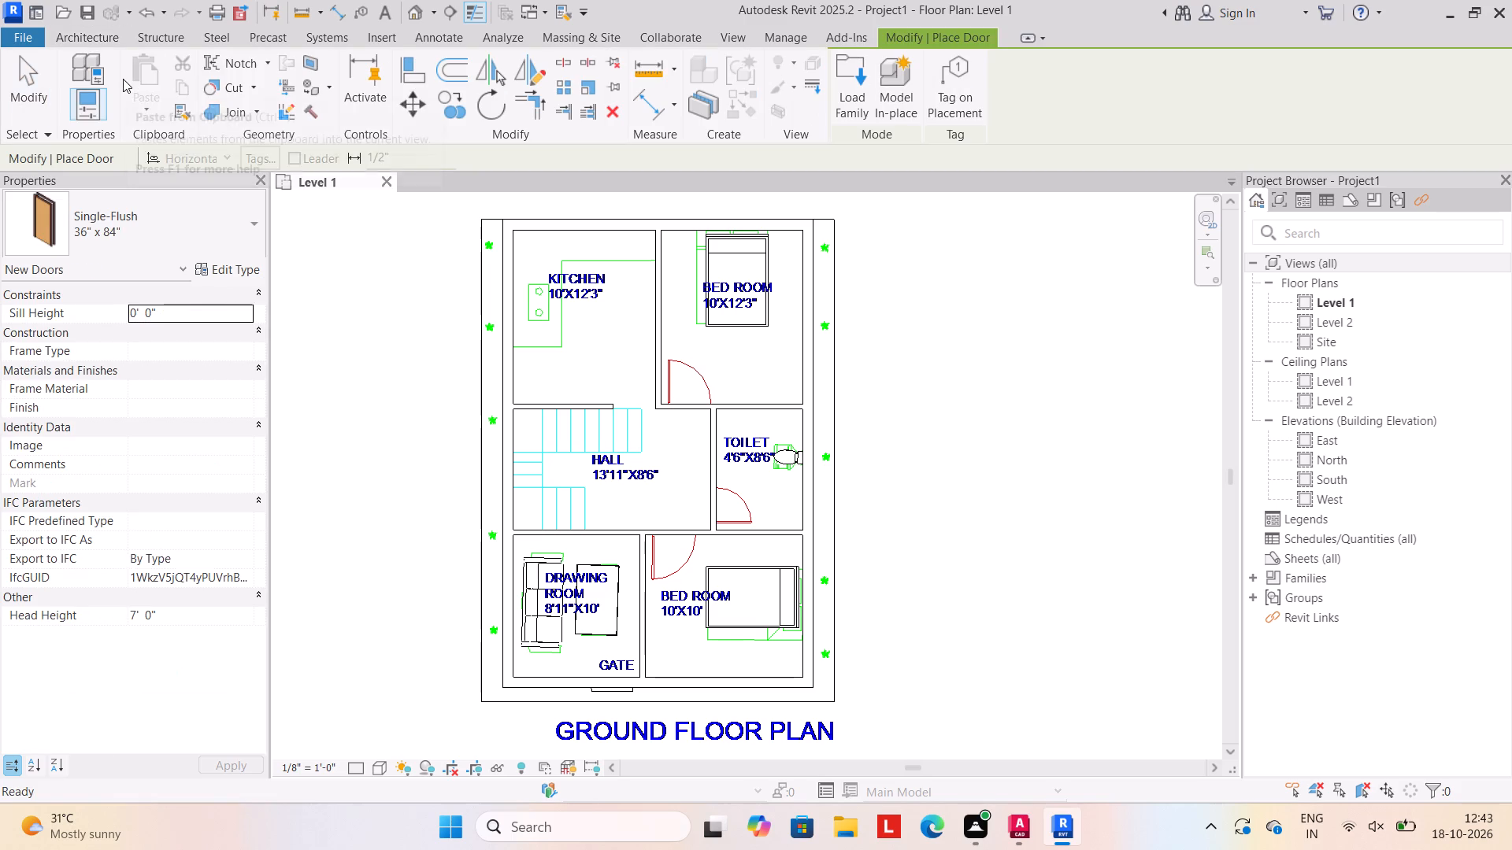
left_click(252, 220)
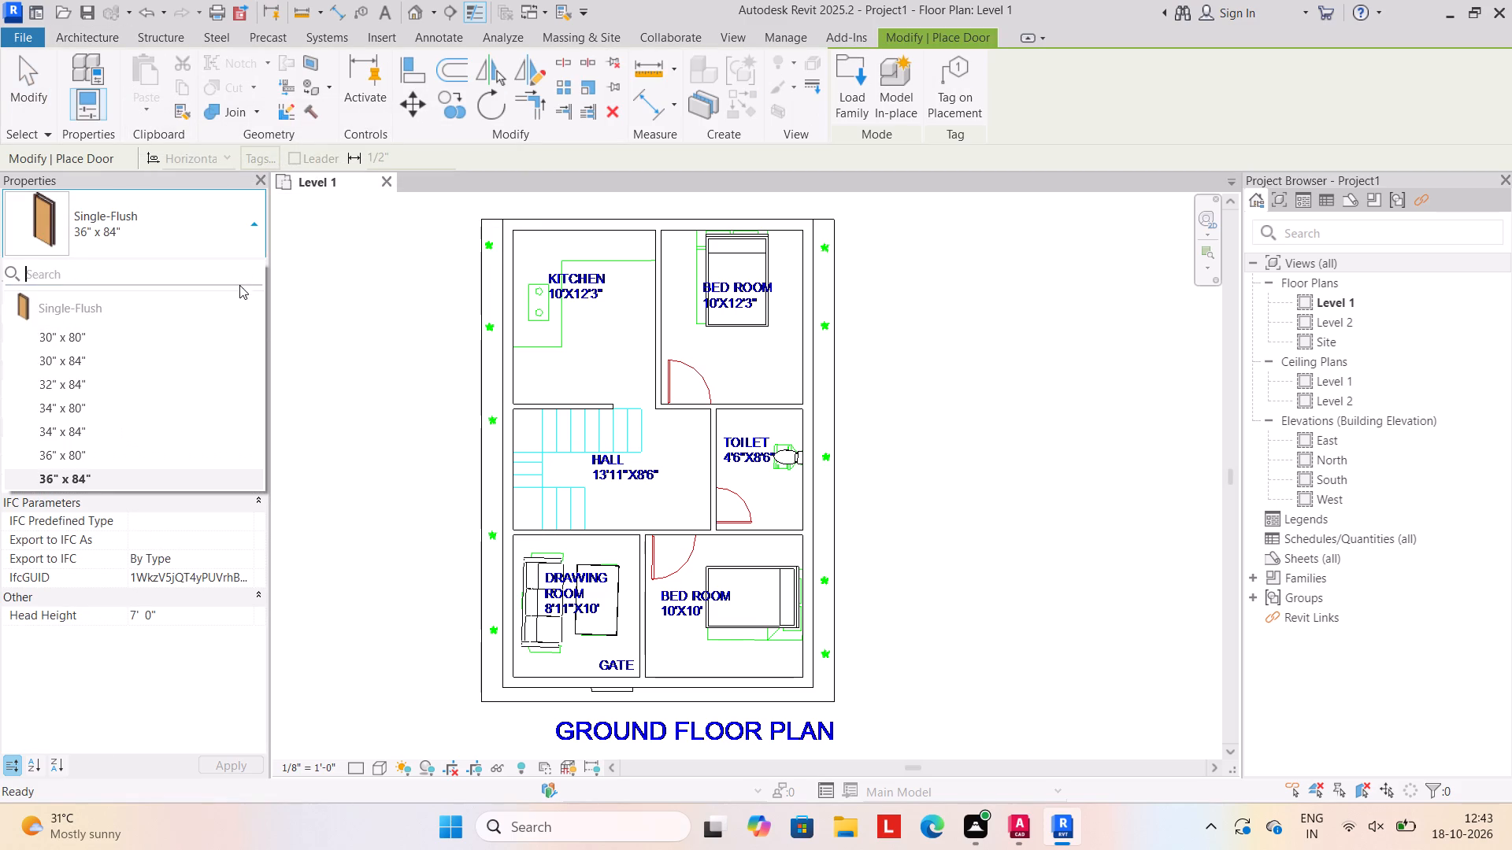
left_click(206, 333)
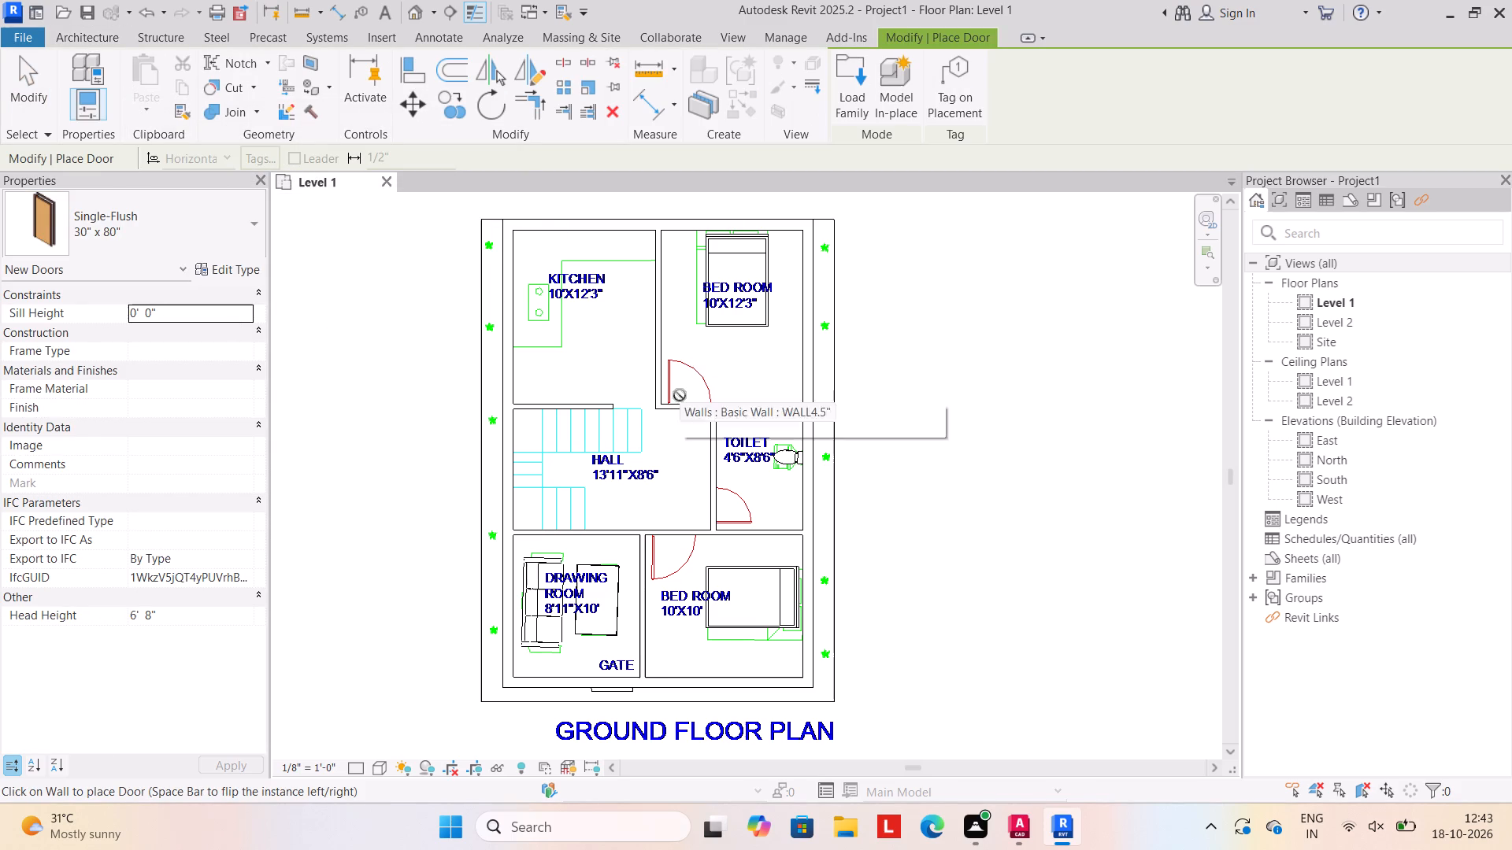
left_click(722, 506)
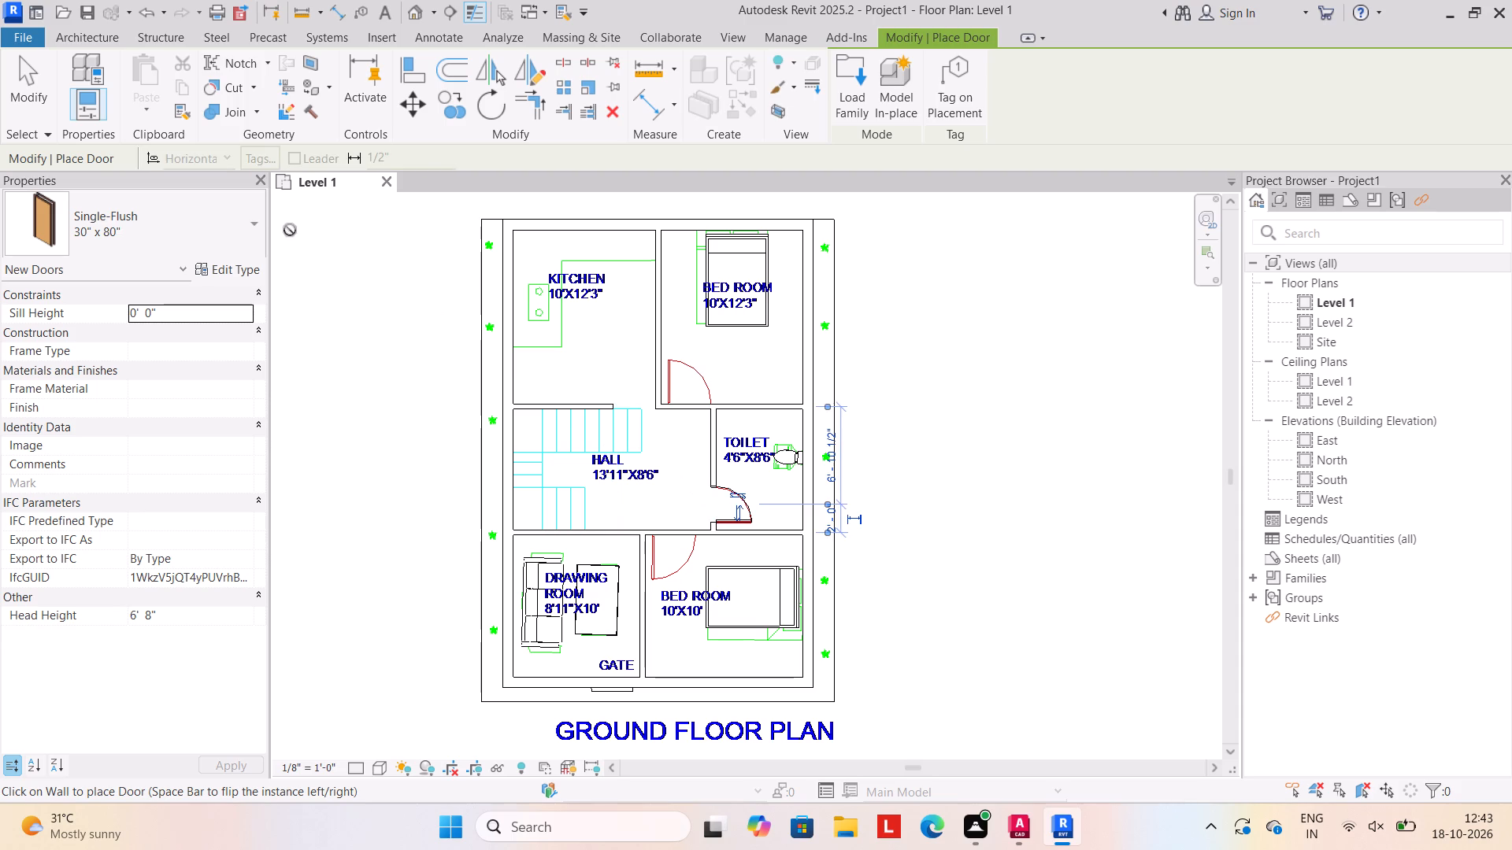
Place Single-Flush 36" x 84" doors over both bedroom door symbols, flipped to match the drawn swings, and end door placement.
left_click(254, 223)
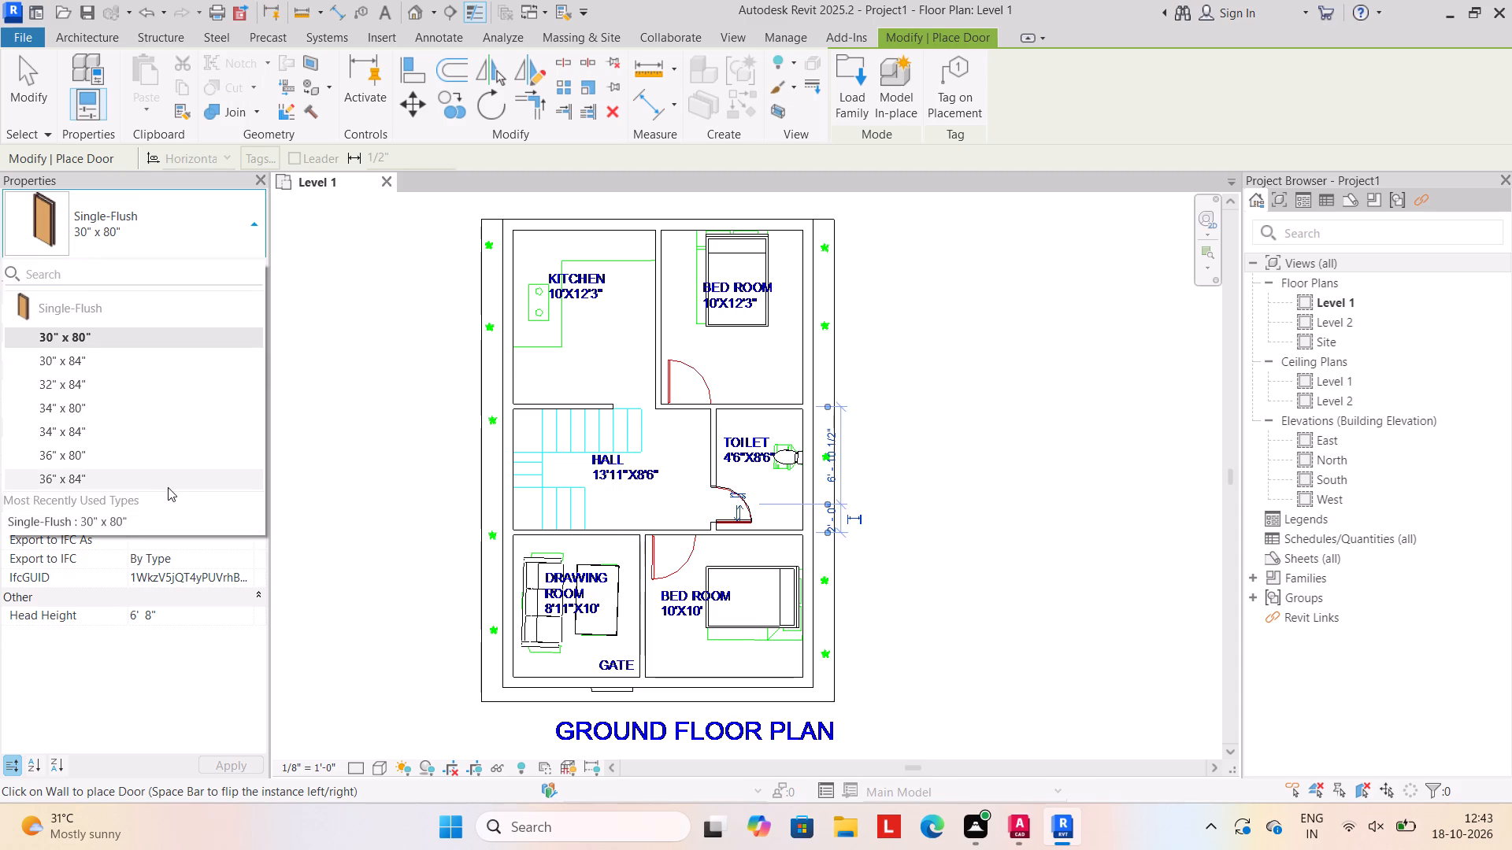
left_click(169, 479)
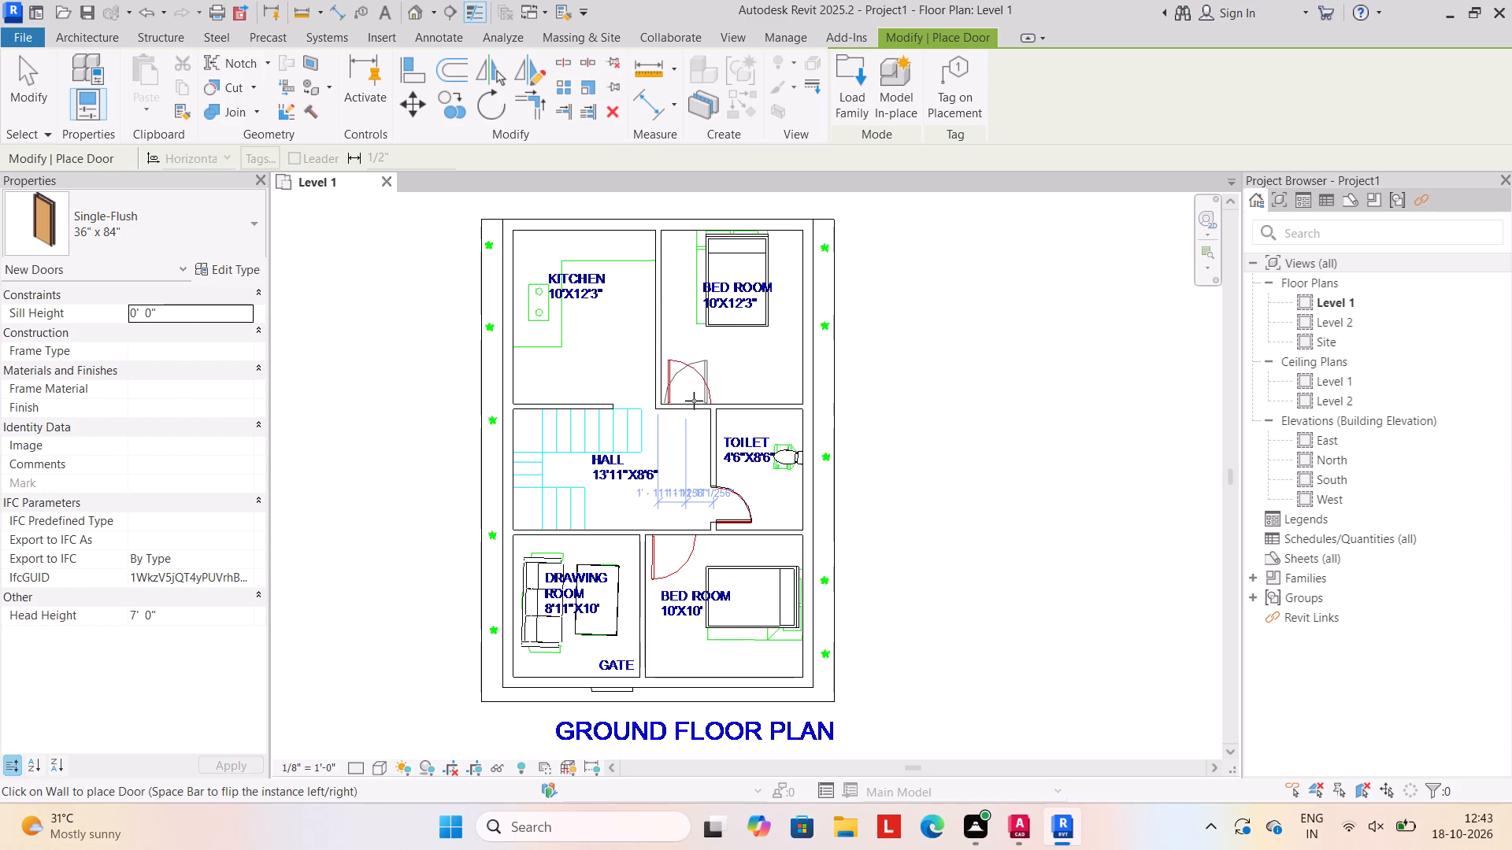
key("space")
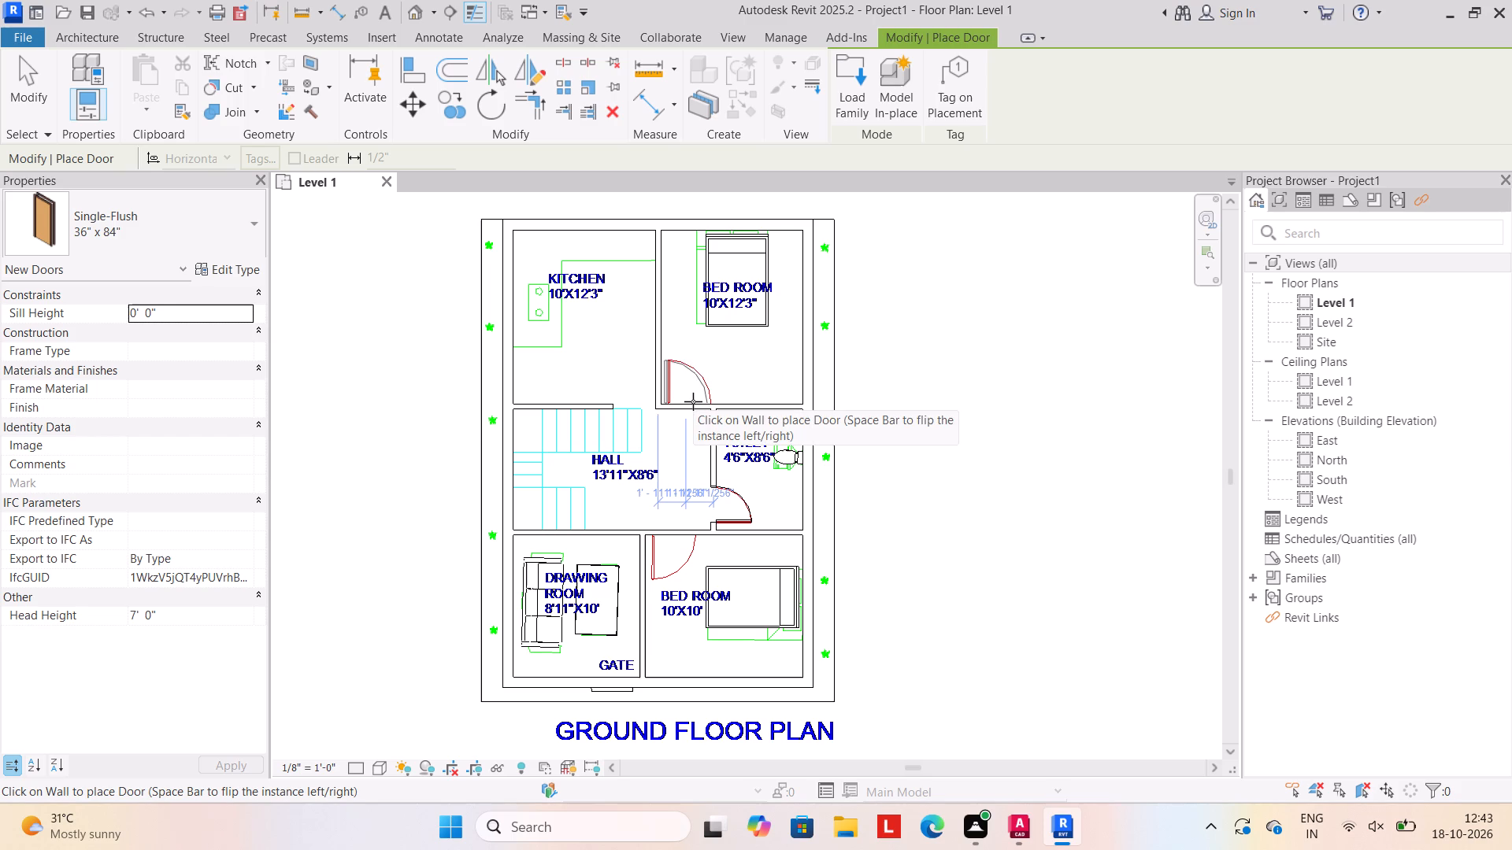
left_click(692, 401)
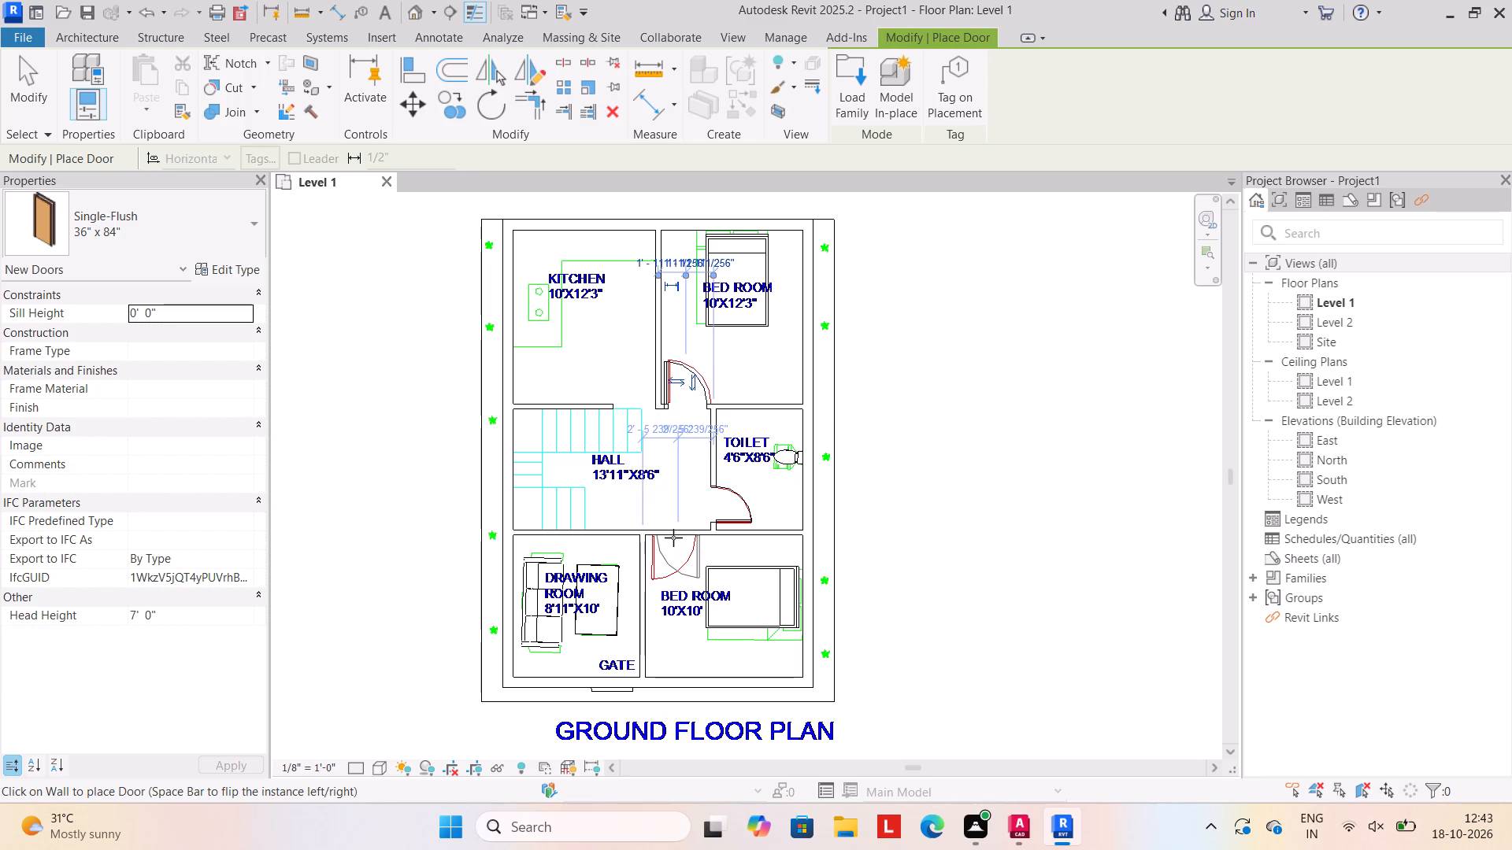
key("space")
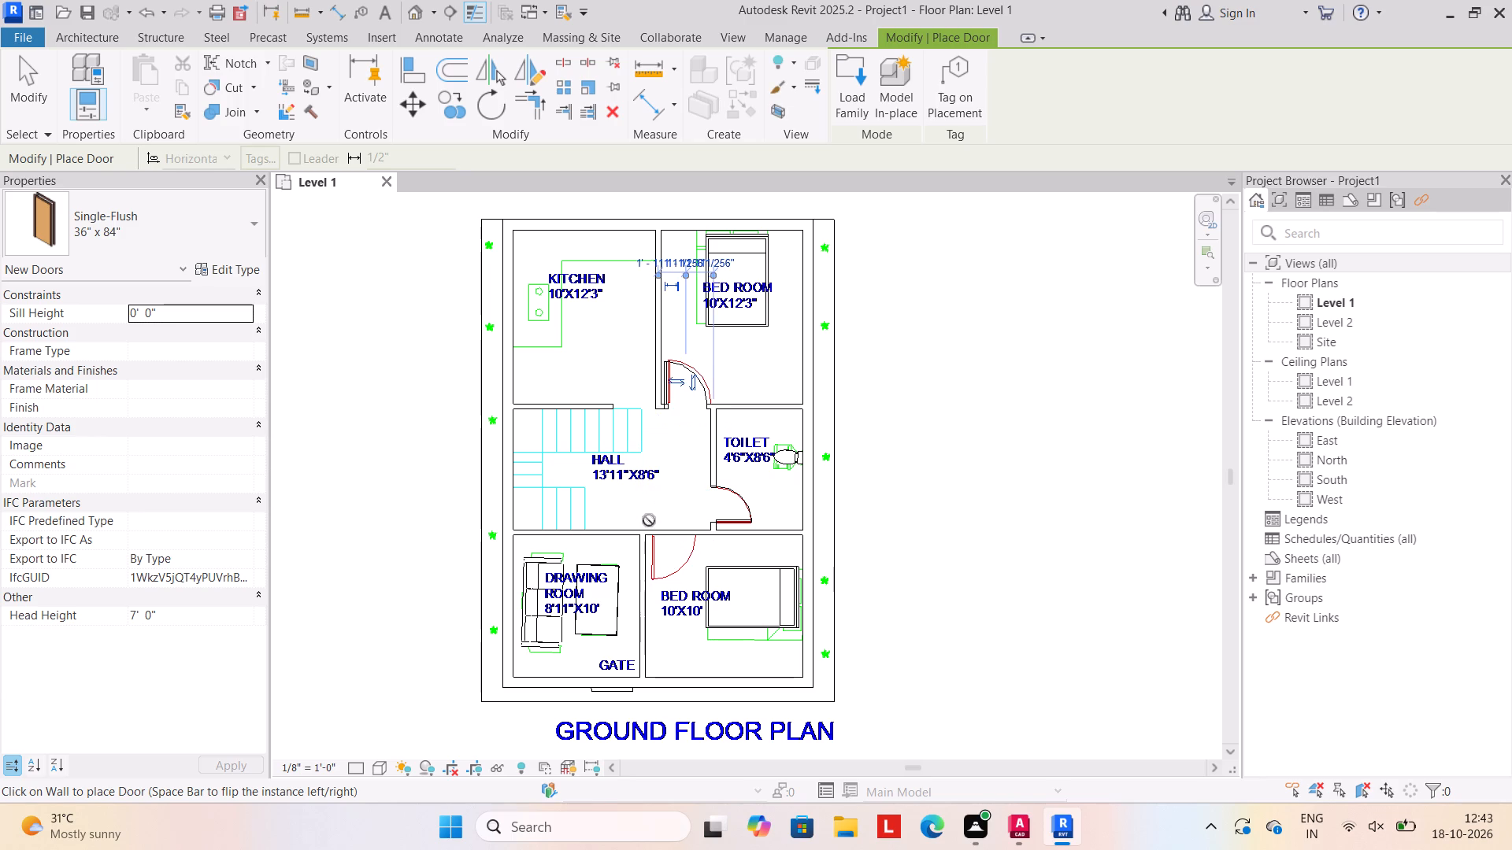
left_click(674, 541)
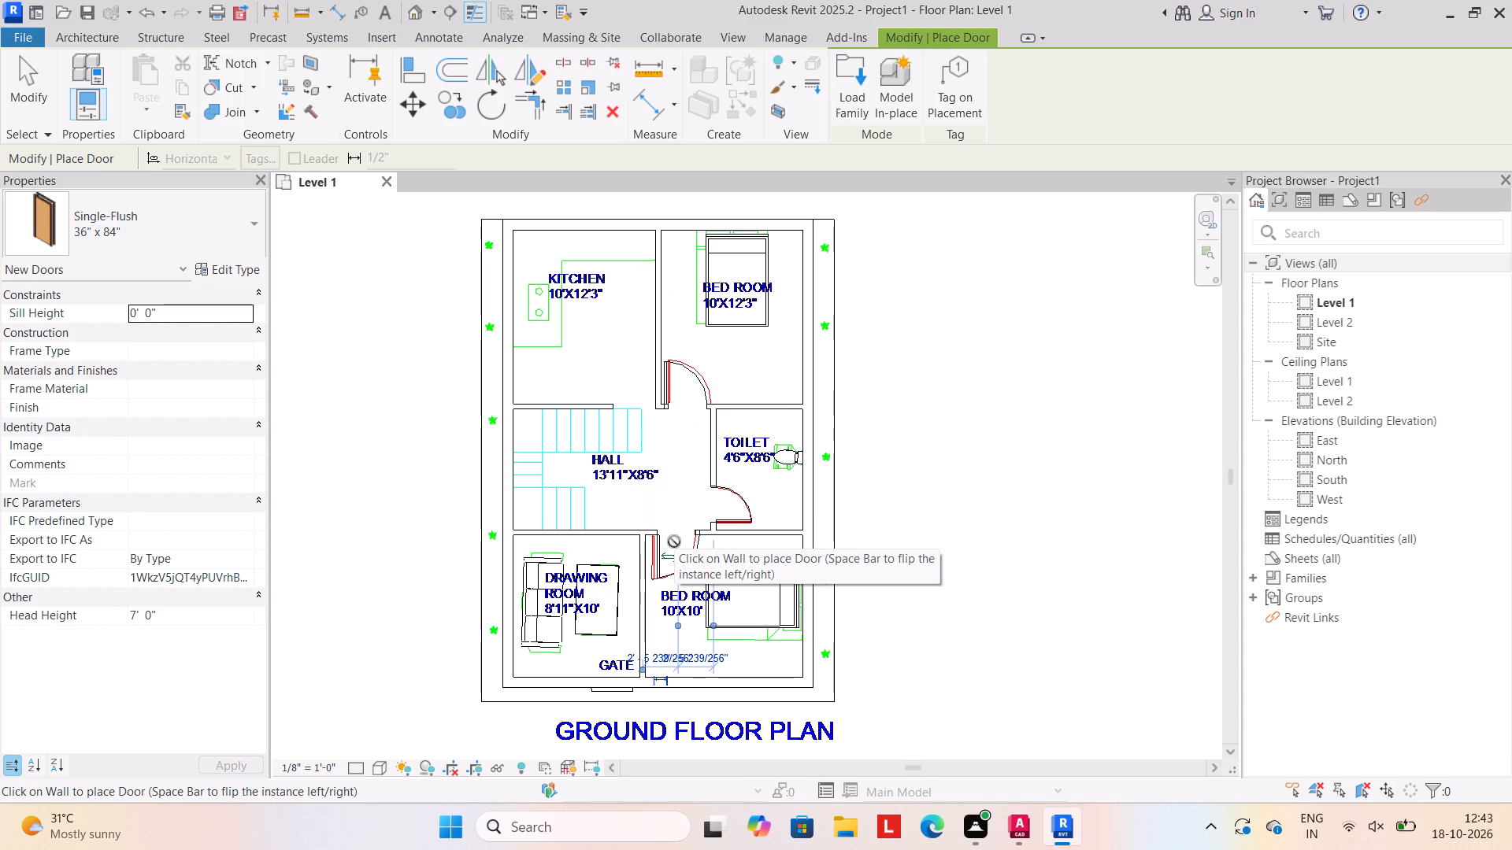
key("Escape")
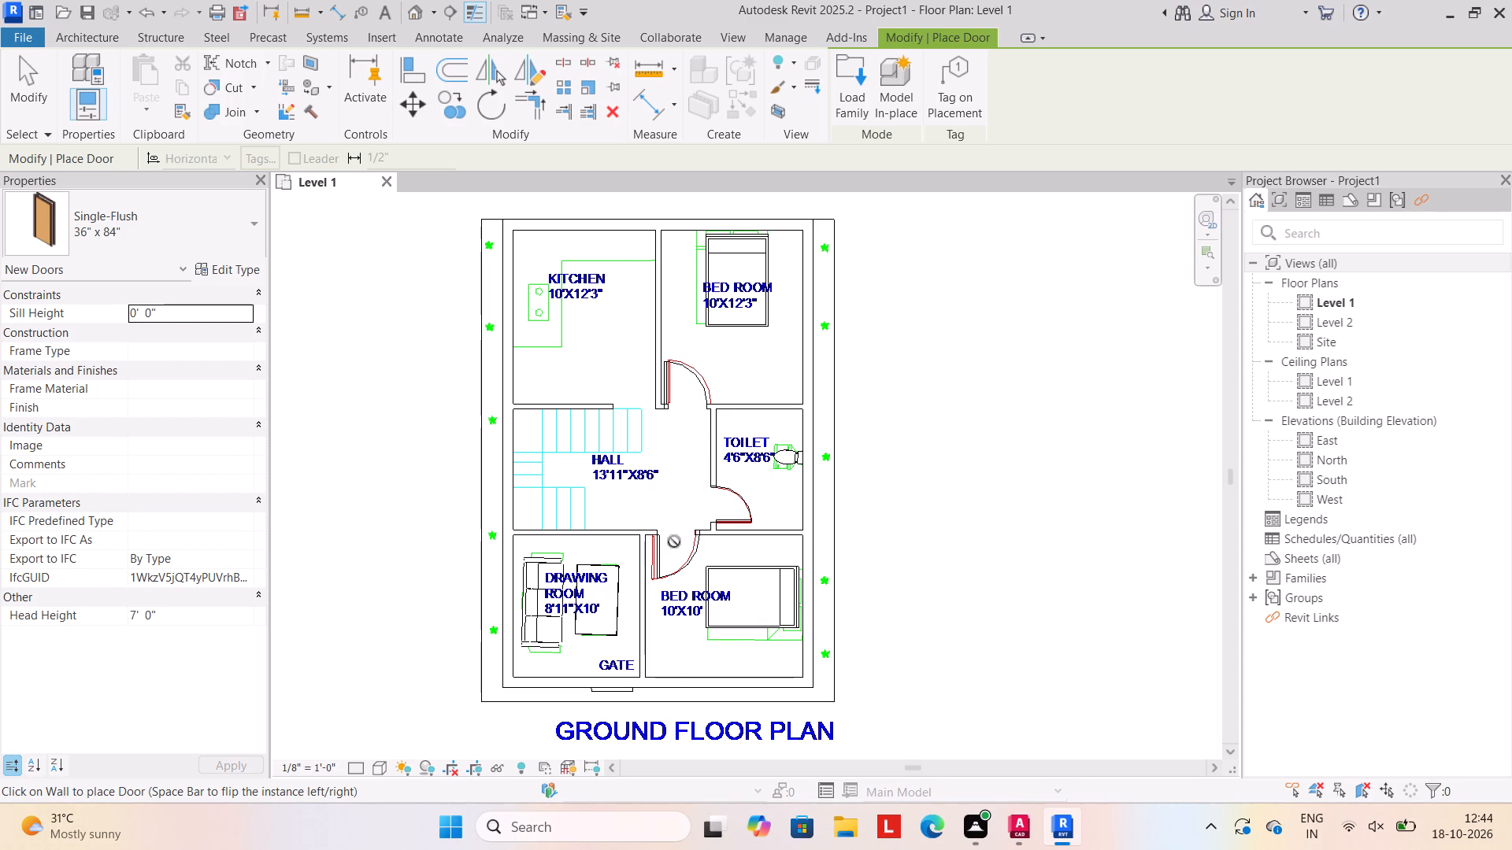
key("Escape")
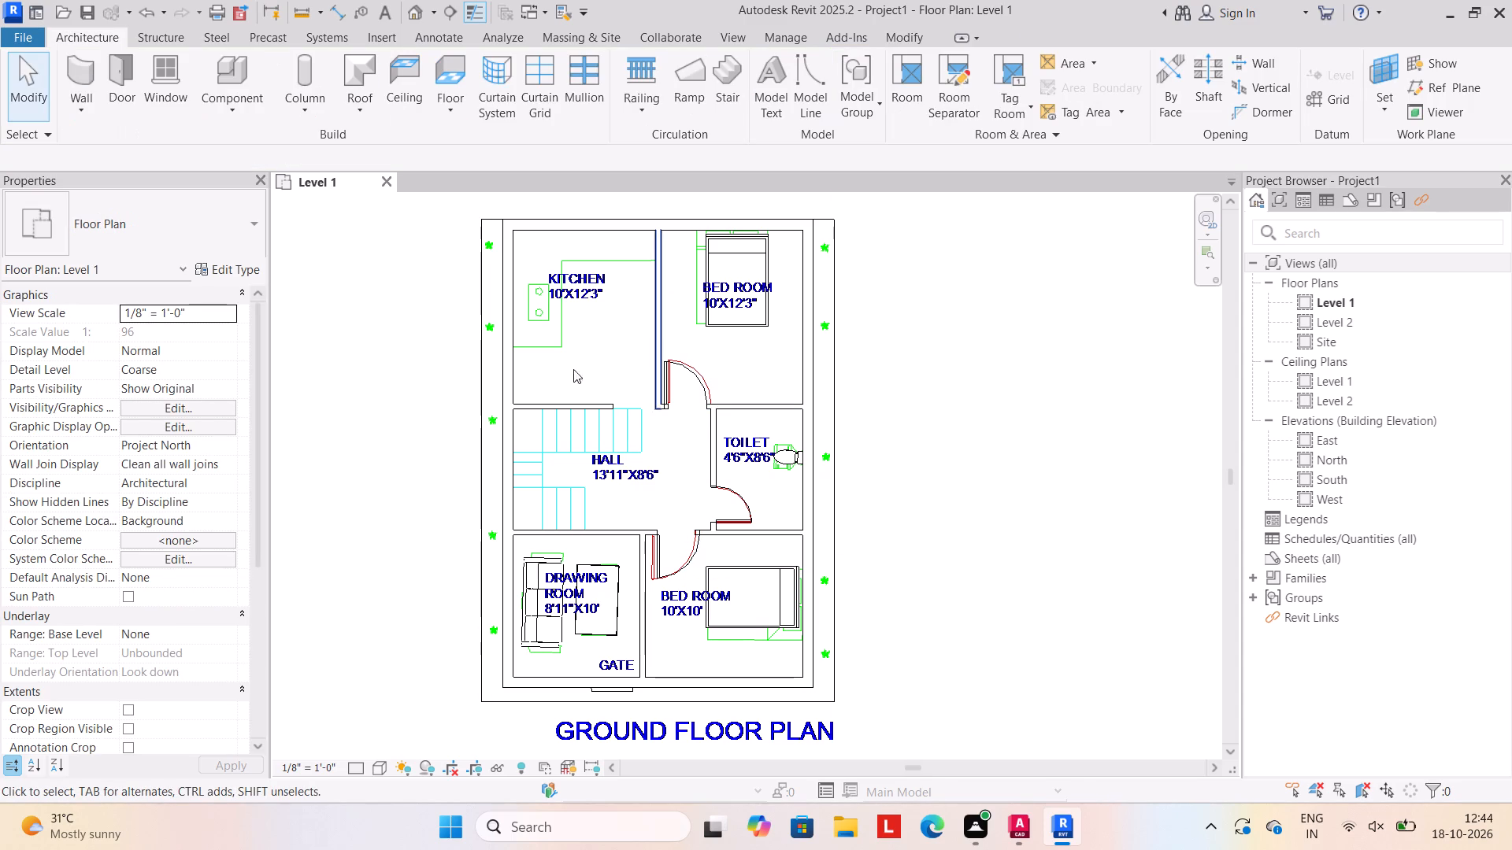
Place a Fixed 16" x 24" window in the toilet's outer wall behind the tank, about 3'-6" from the 10'X12'3" bedroom partition.
left_click(169, 87)
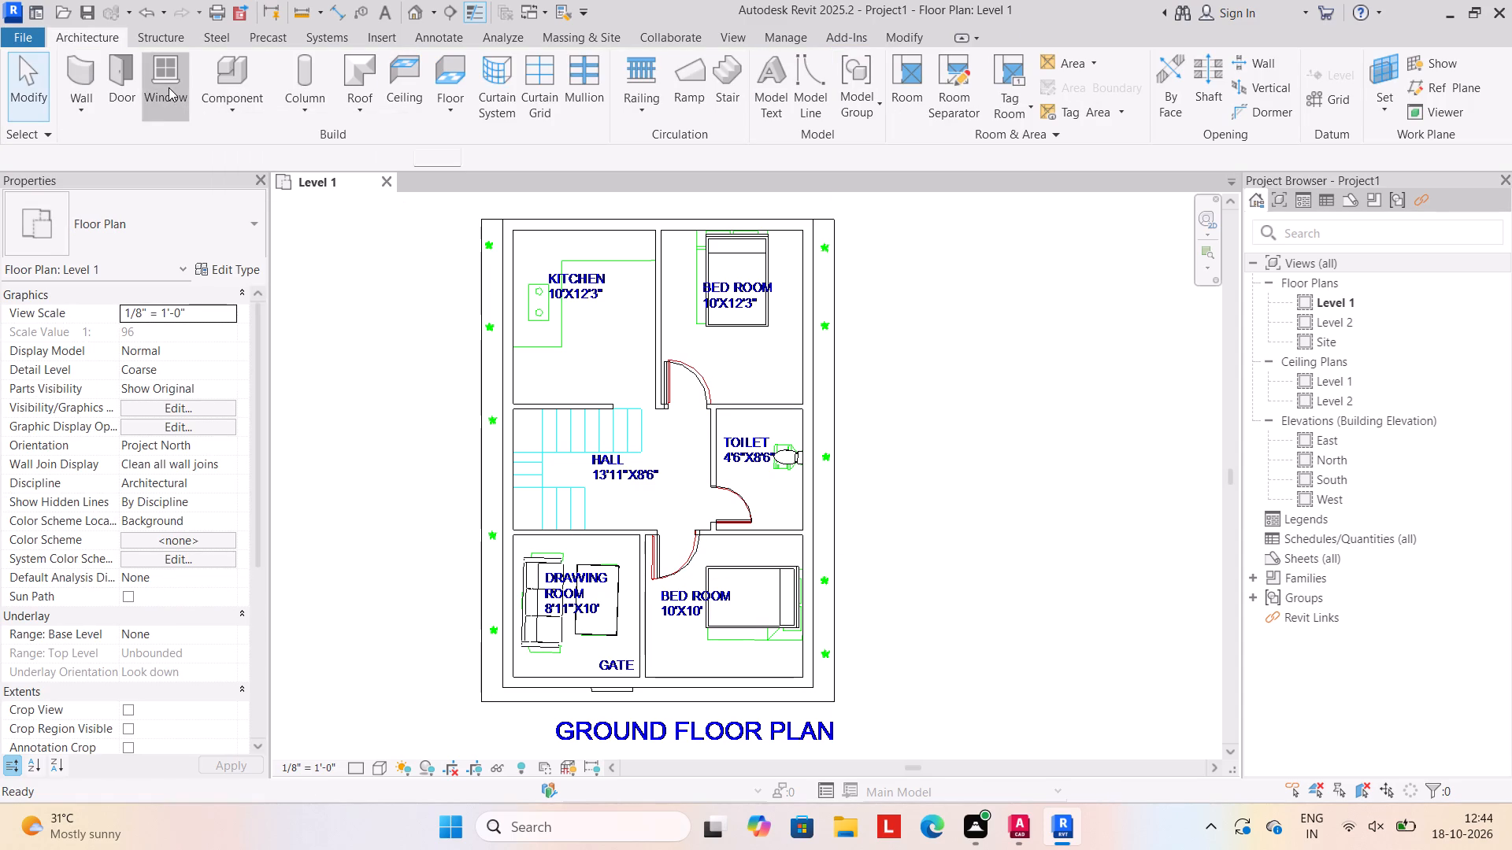
left_click(257, 226)
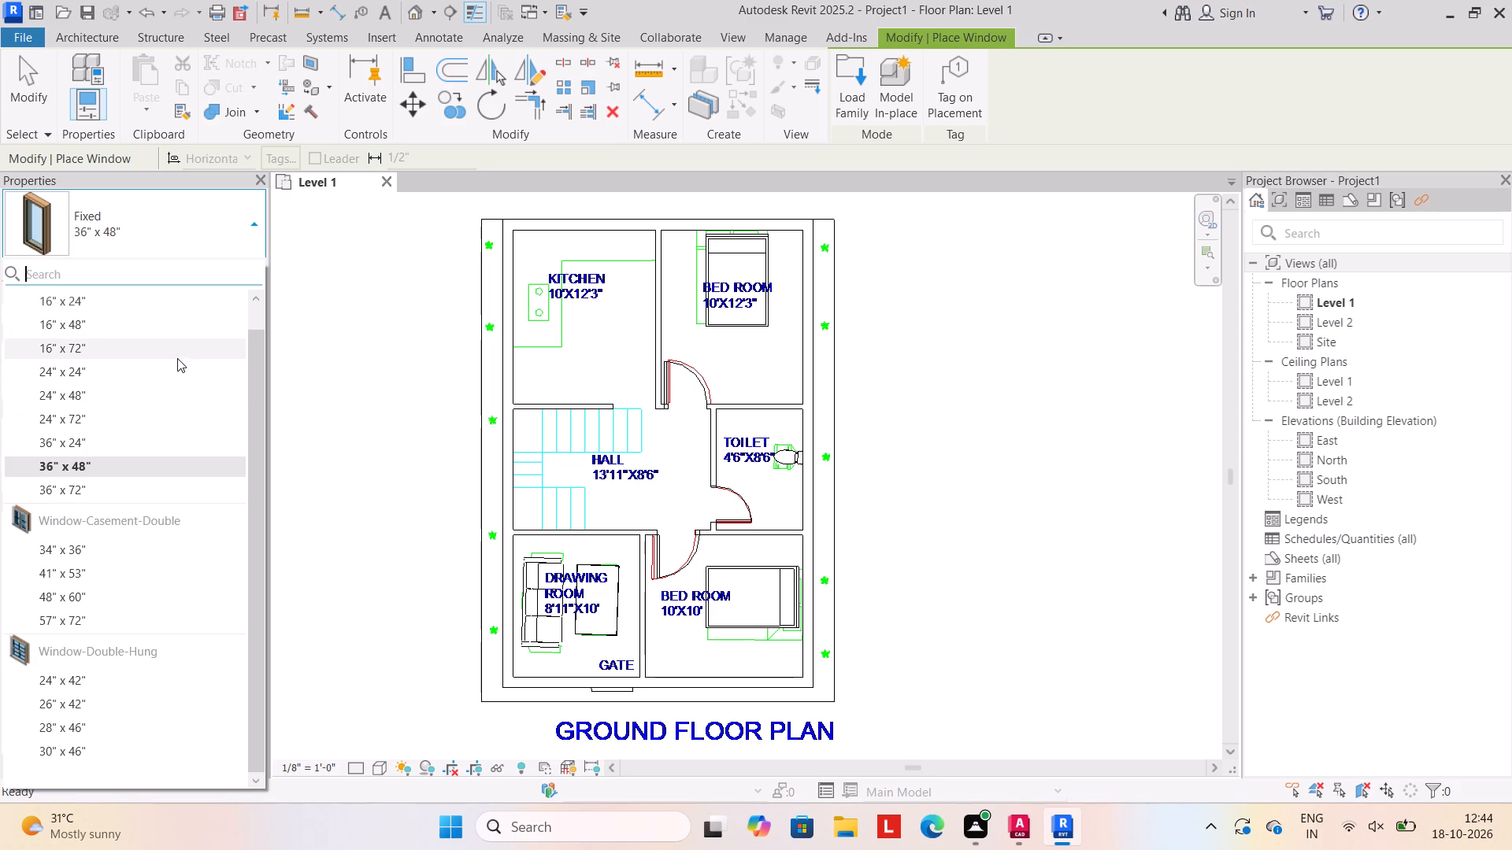
left_click(193, 306)
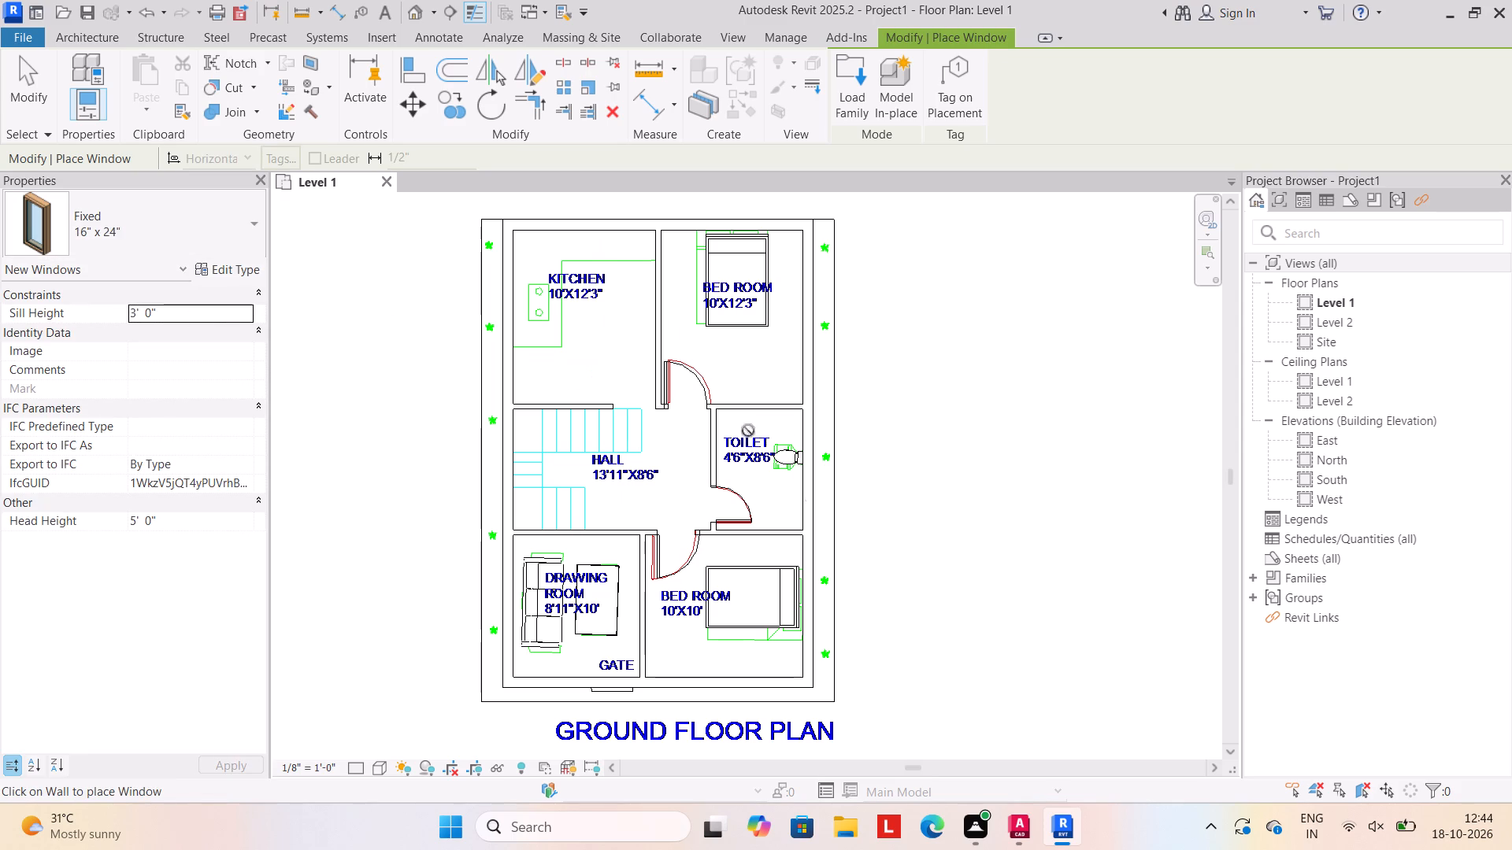
left_click(819, 456)
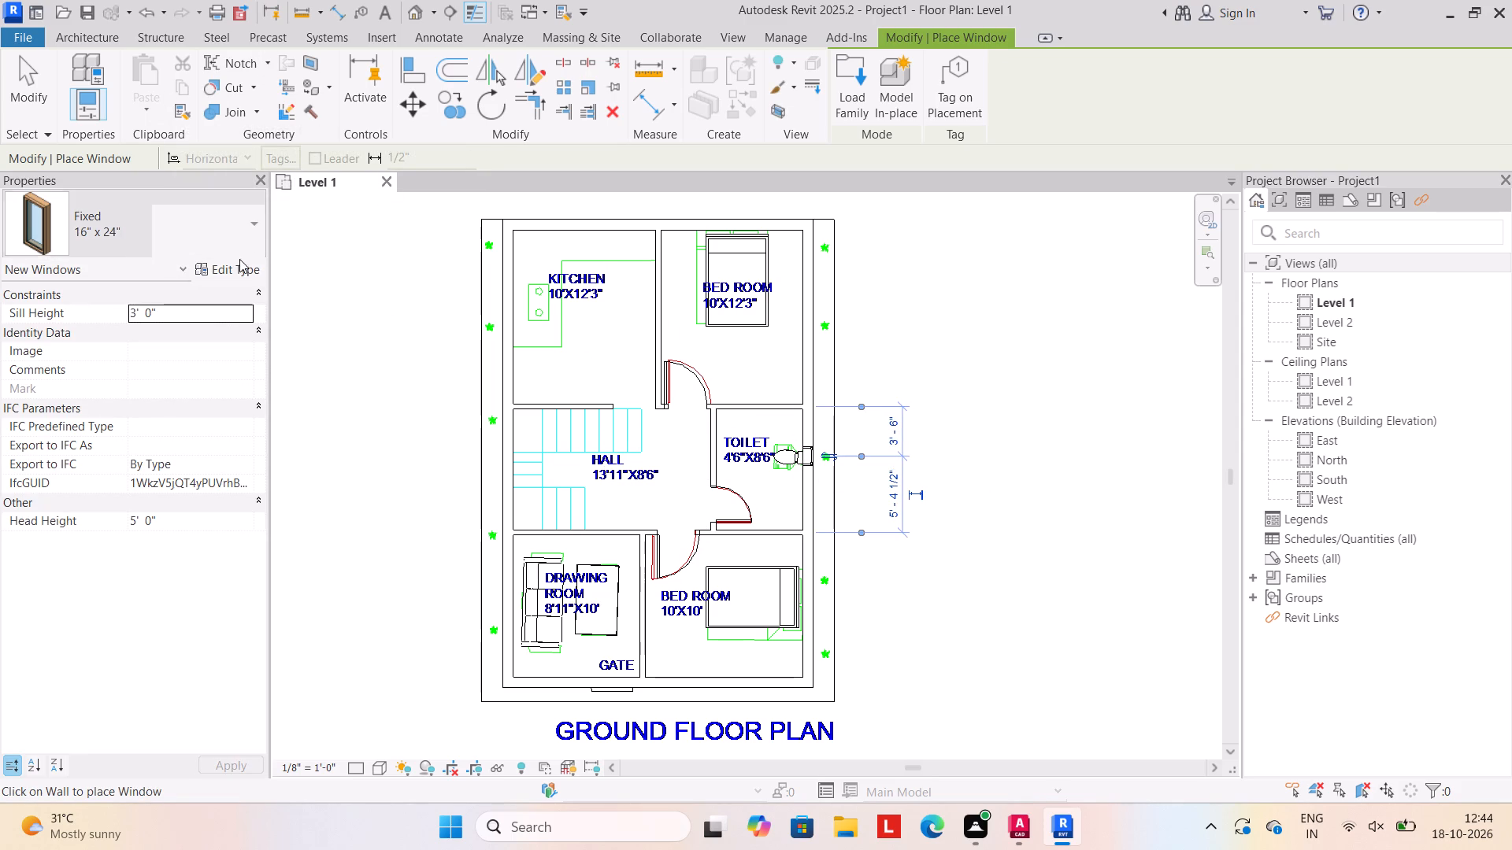
Place Window-Casement-Double 34" x 36" windows midway along the kitchen's and the 10'X12'3" bedroom's outer walls, opposite the gate side.
left_click(254, 220)
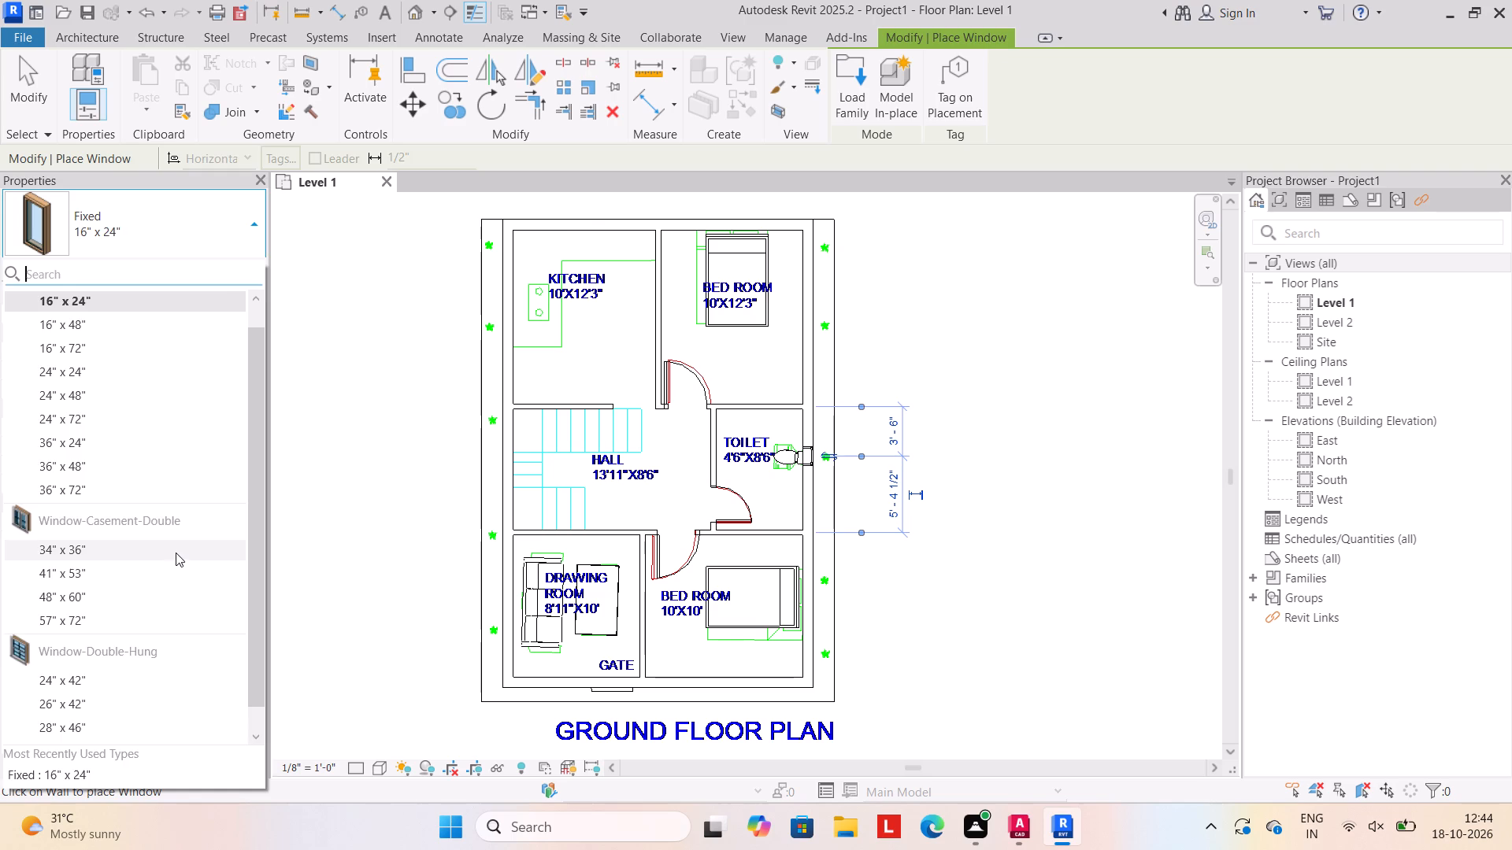
left_click(176, 552)
left_click(582, 219)
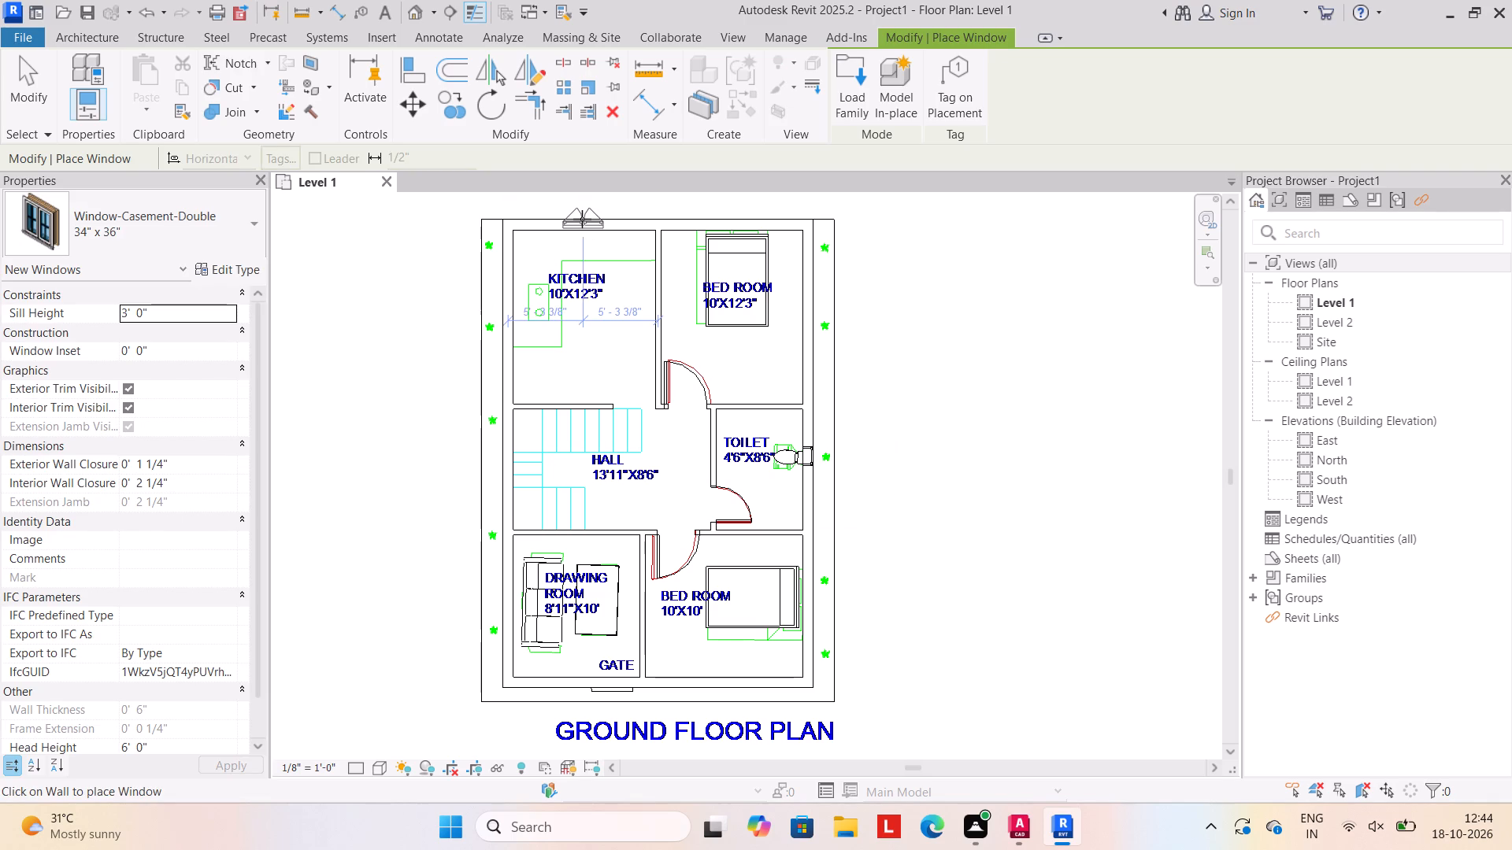
left_click(739, 219)
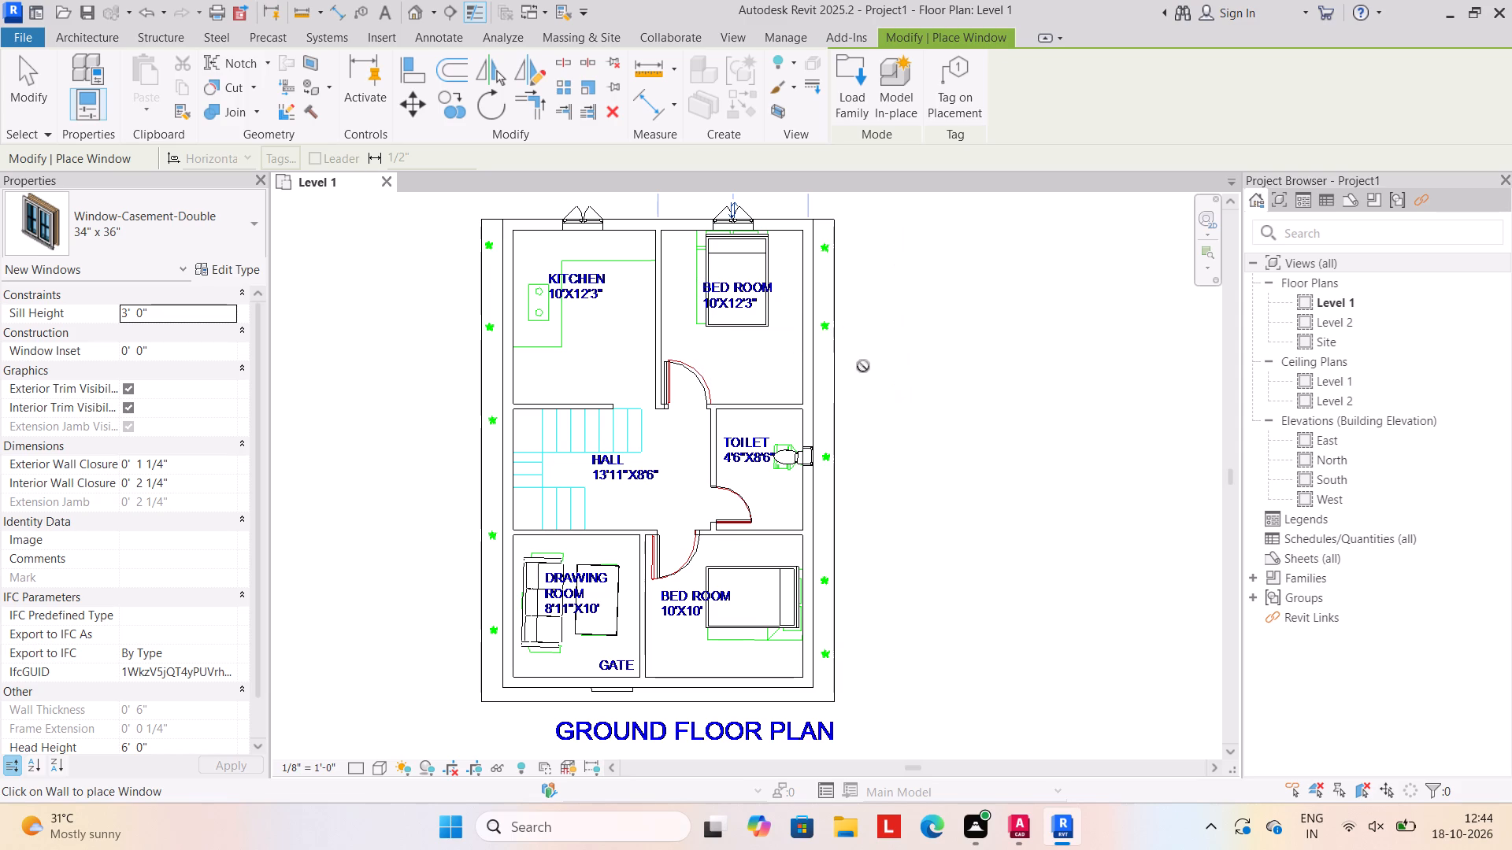
Place the same casement windows midway in the side outer walls of the 10'X10' bedroom, kitchen and drawing room, and end placement.
left_click(816, 609)
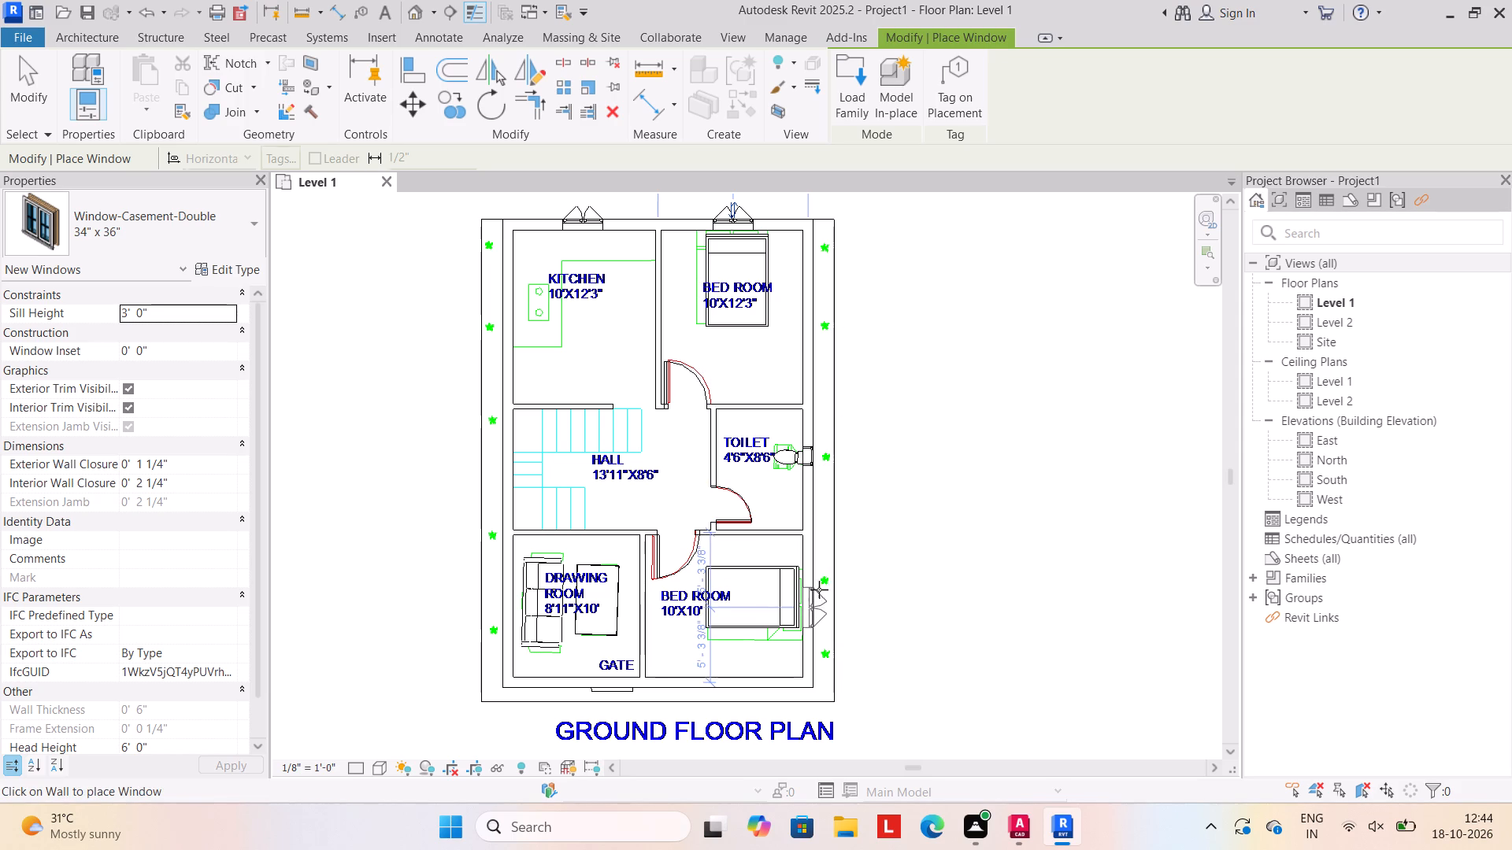
left_click(499, 314)
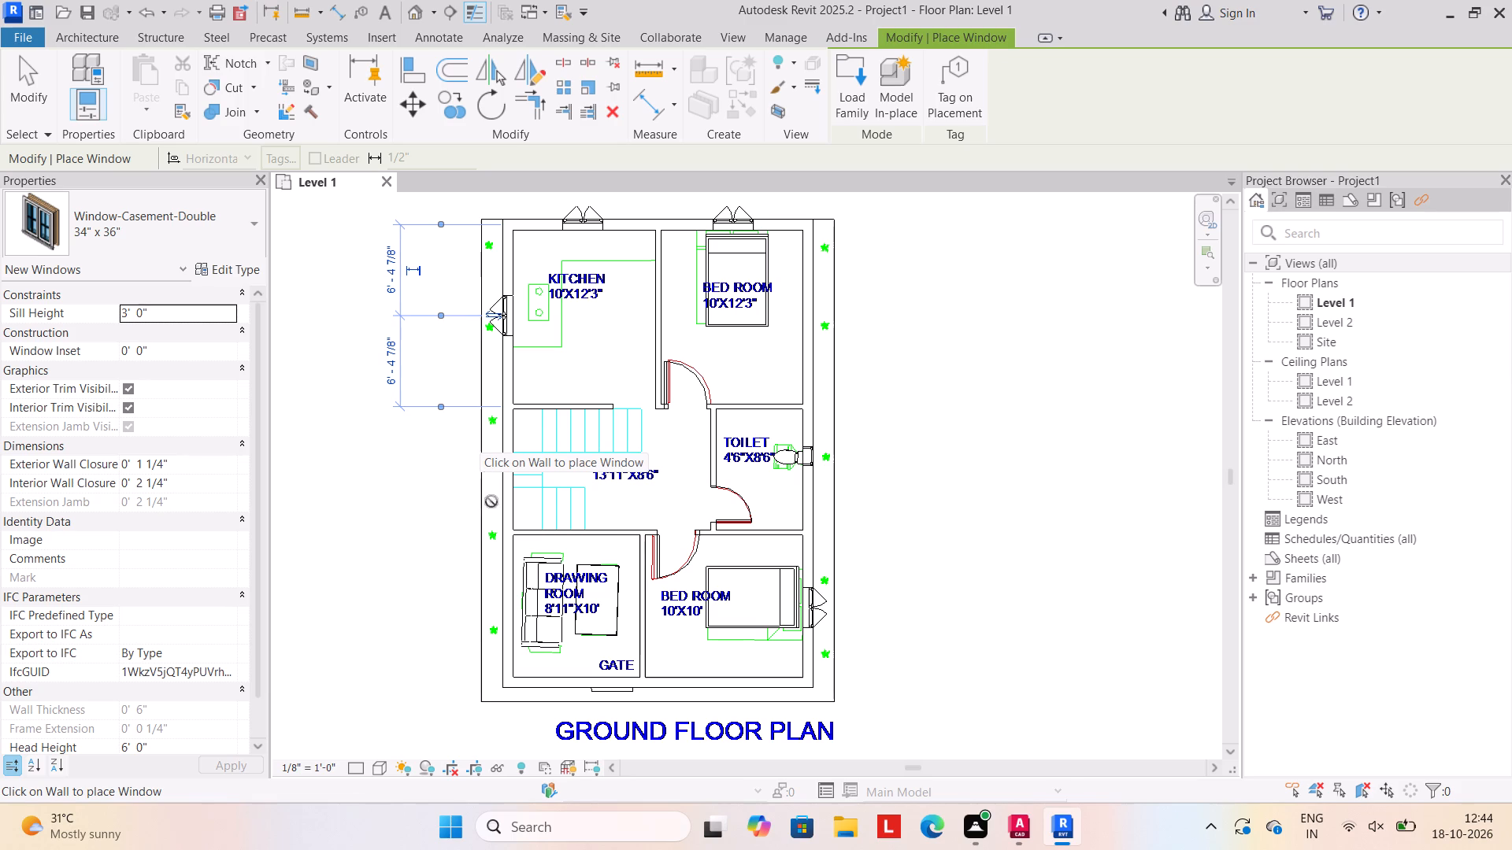
left_click(501, 602)
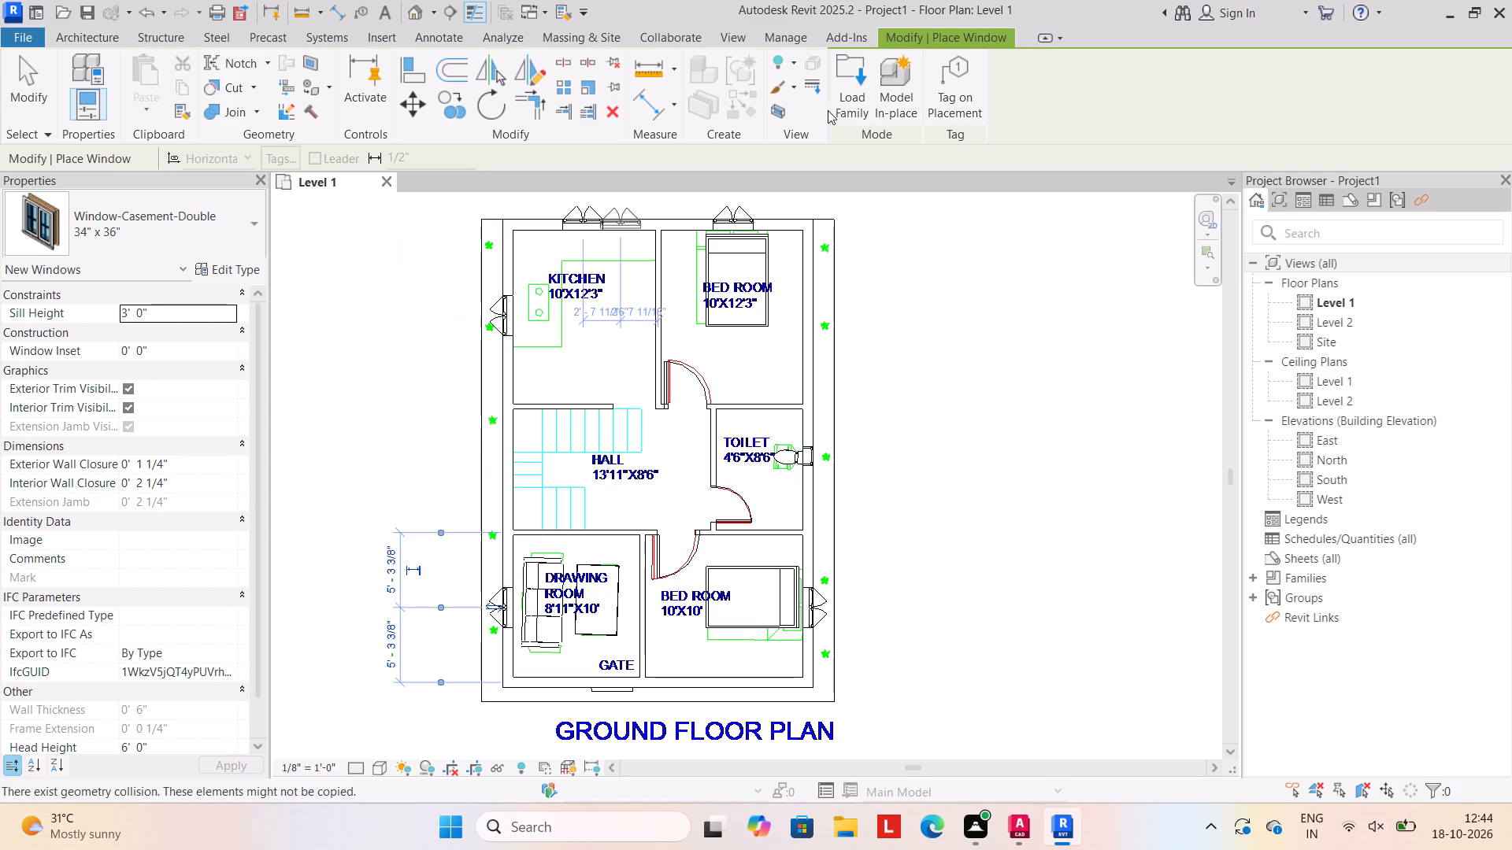
left_click(97, 33)
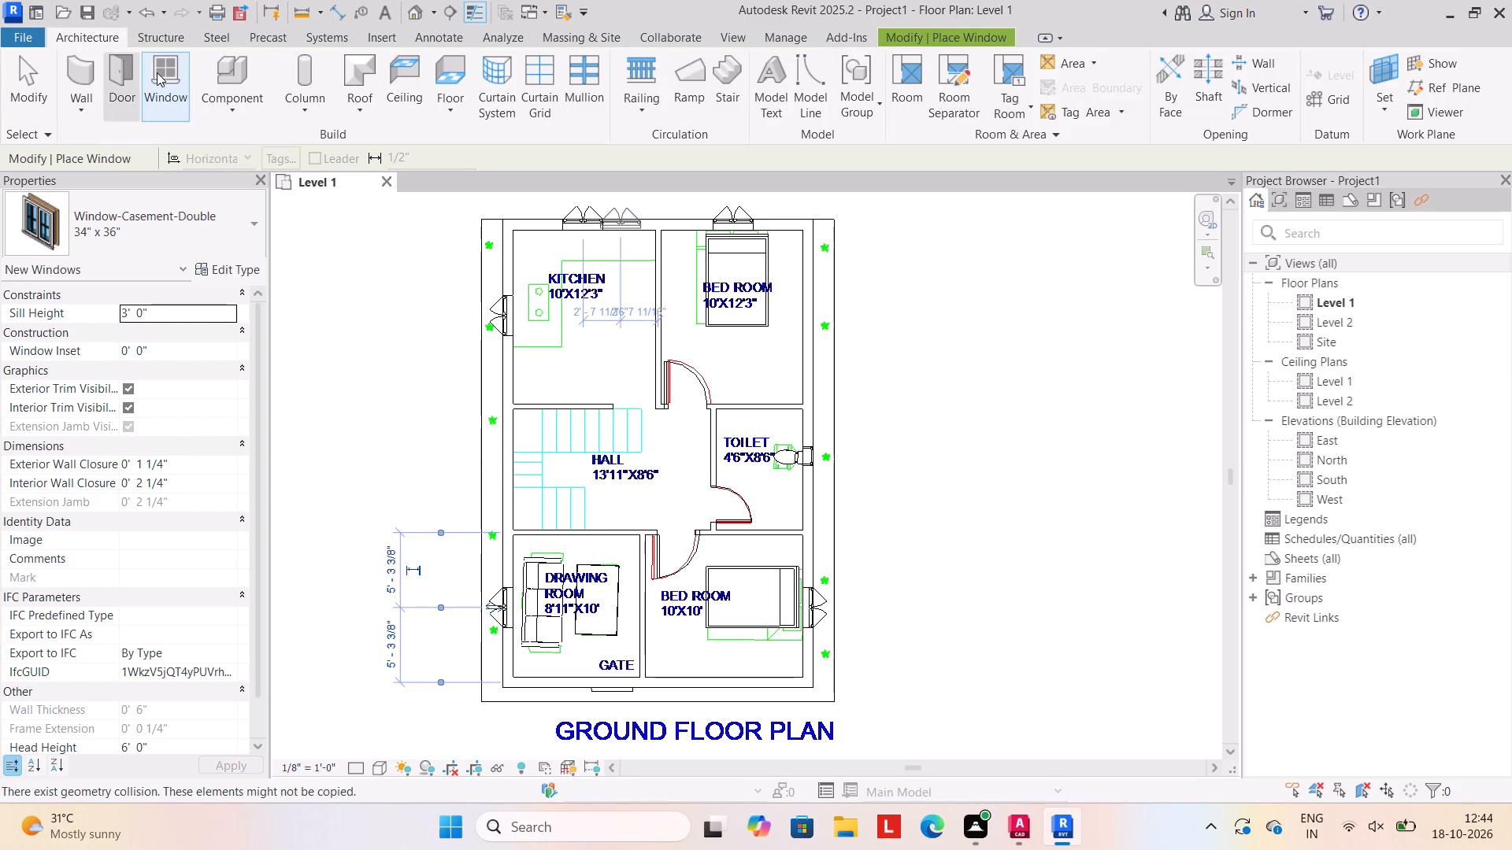
left_click(958, 37)
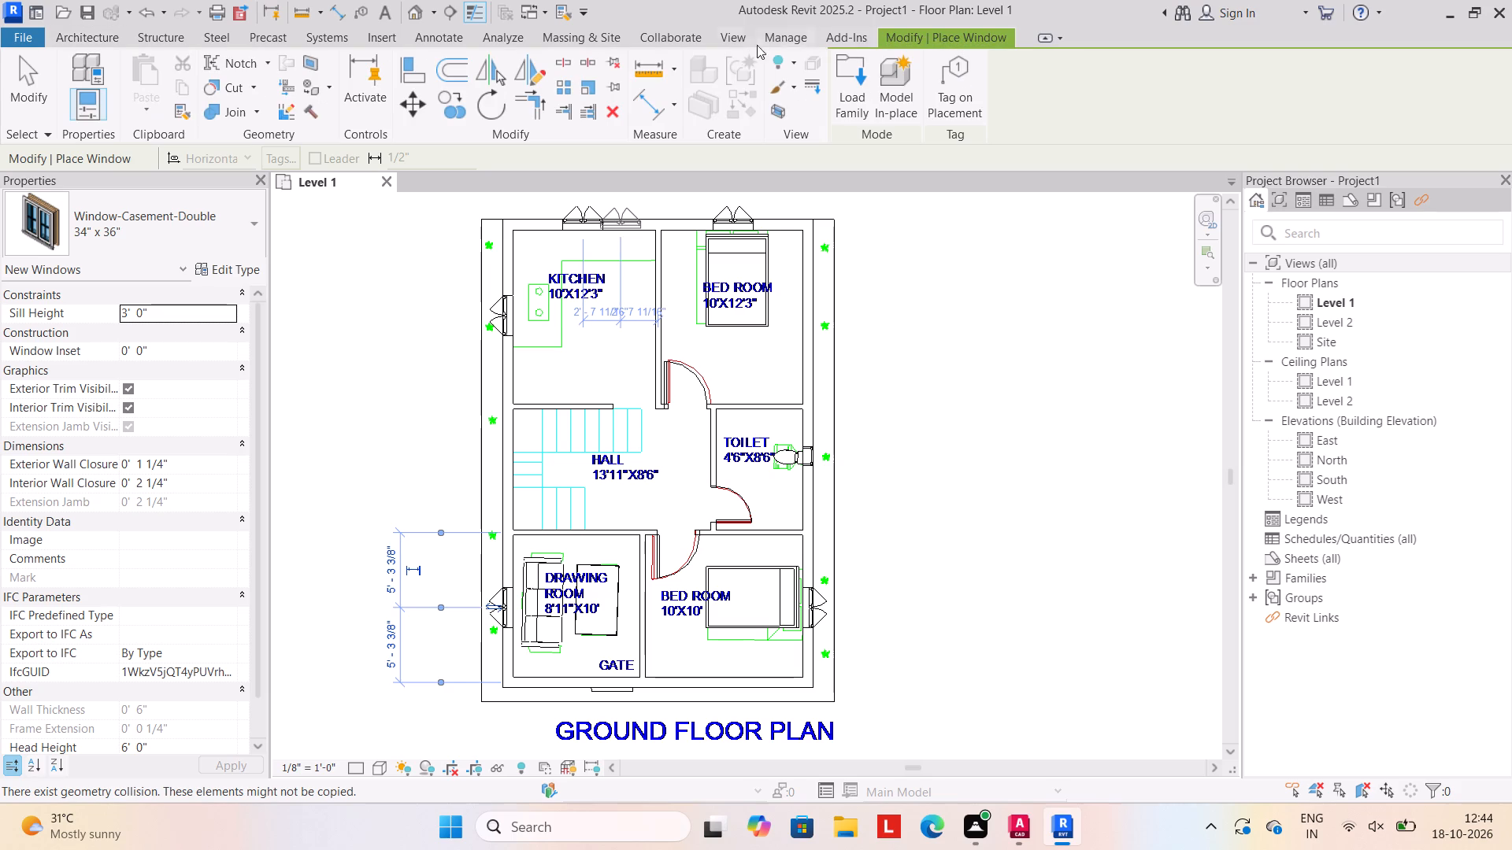
left_click(30, 89)
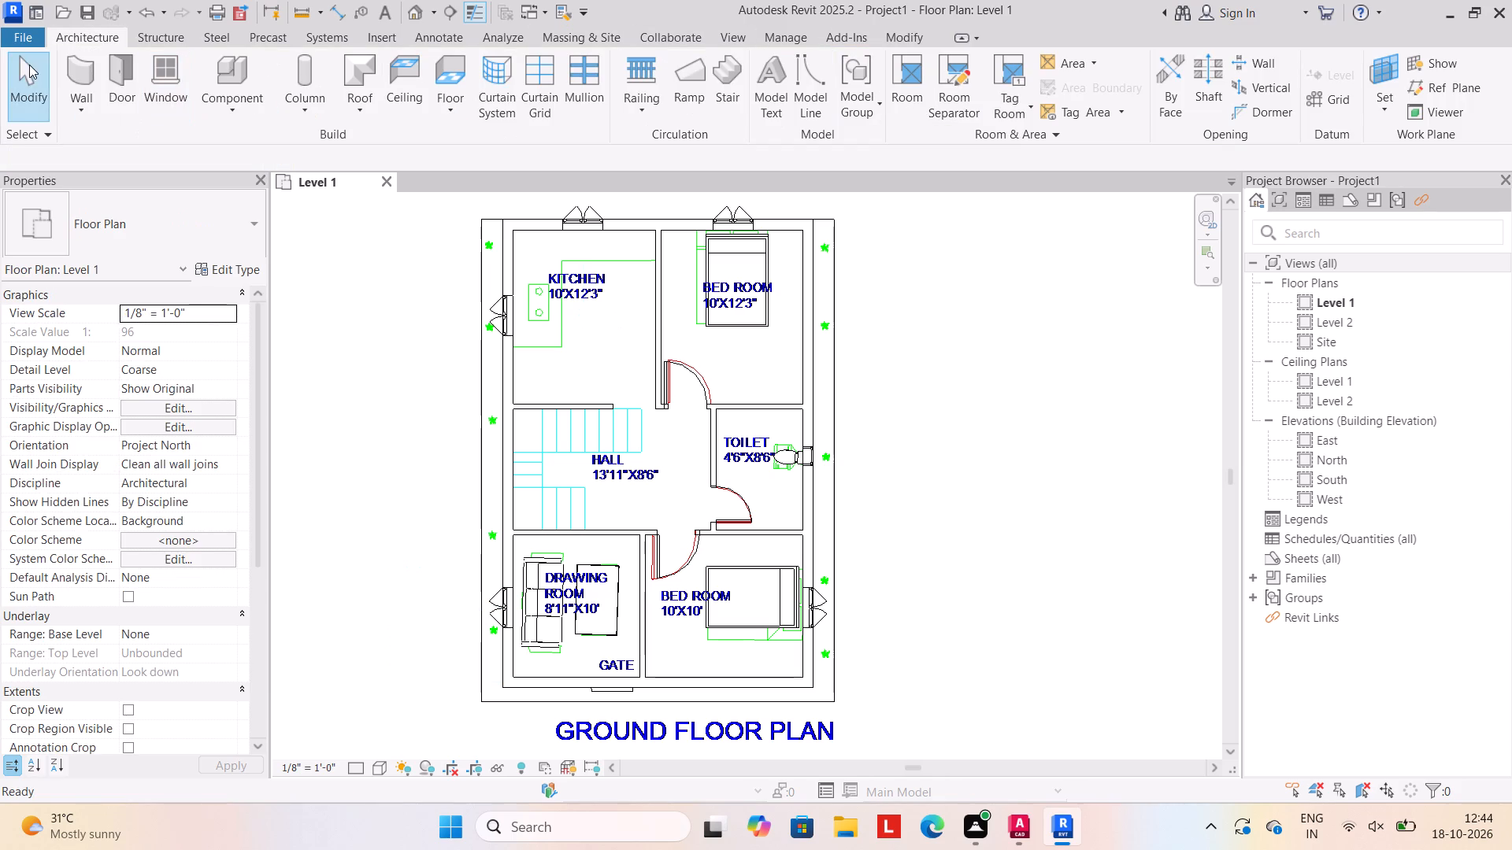
Create a U-shaped winder stair over the hall's stair symbol, rotated so both ends face the toilet, and finish the stair.
double_click(715, 73)
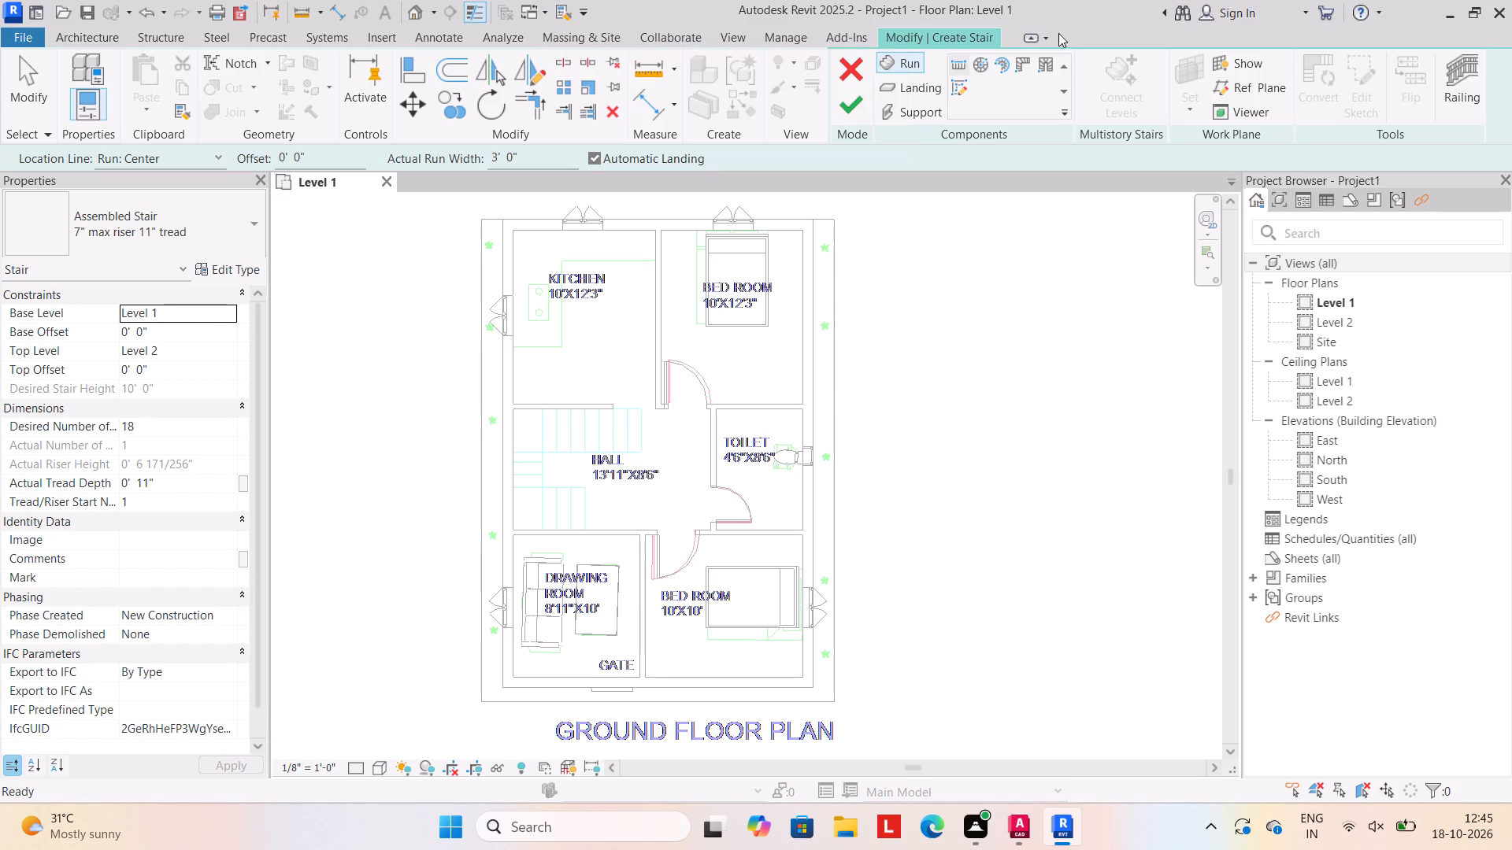
left_click(1042, 67)
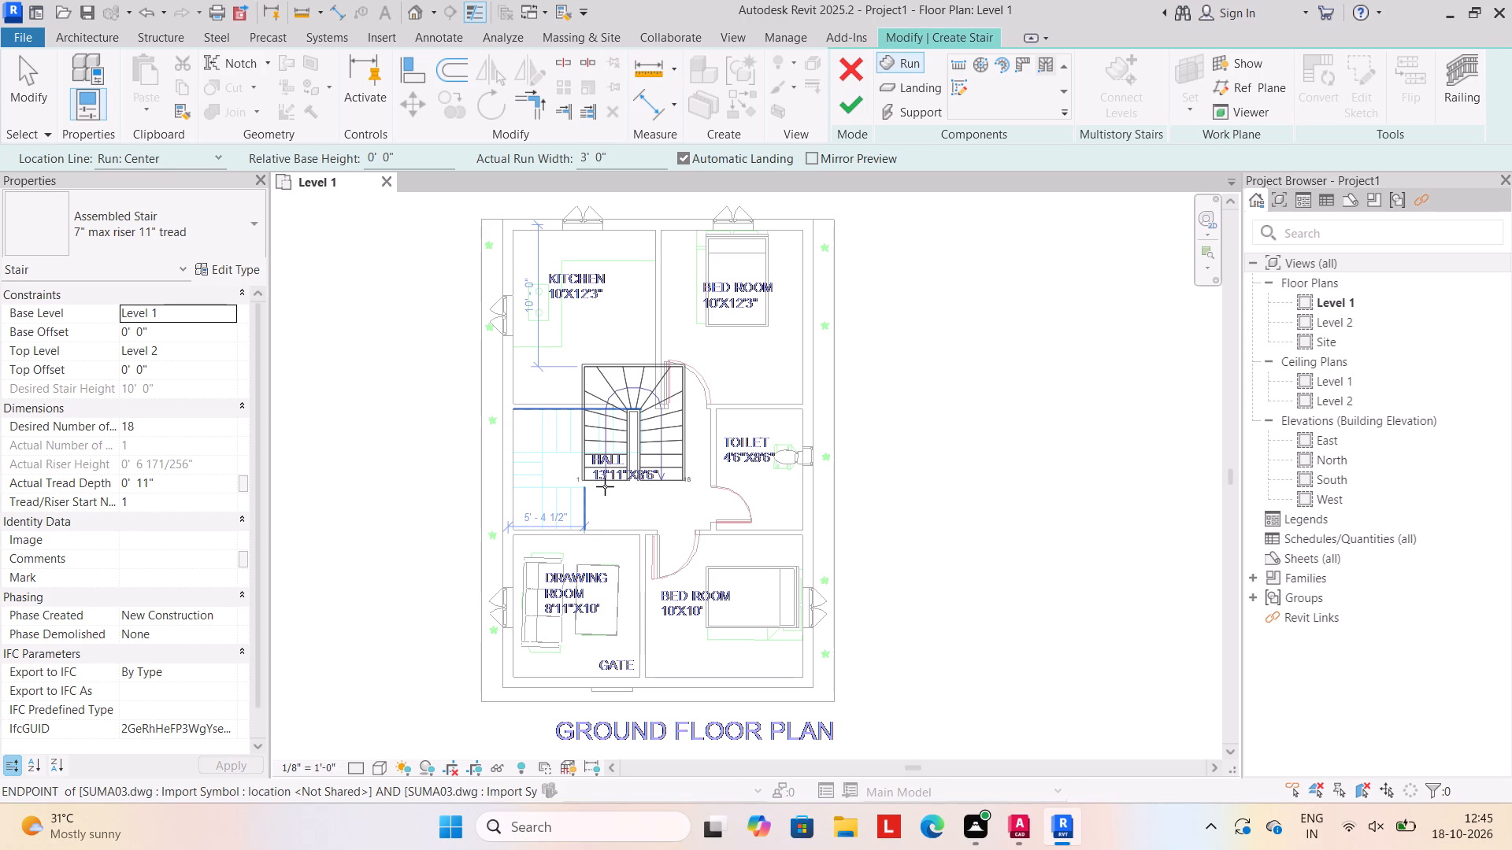
key("space")
key("space")
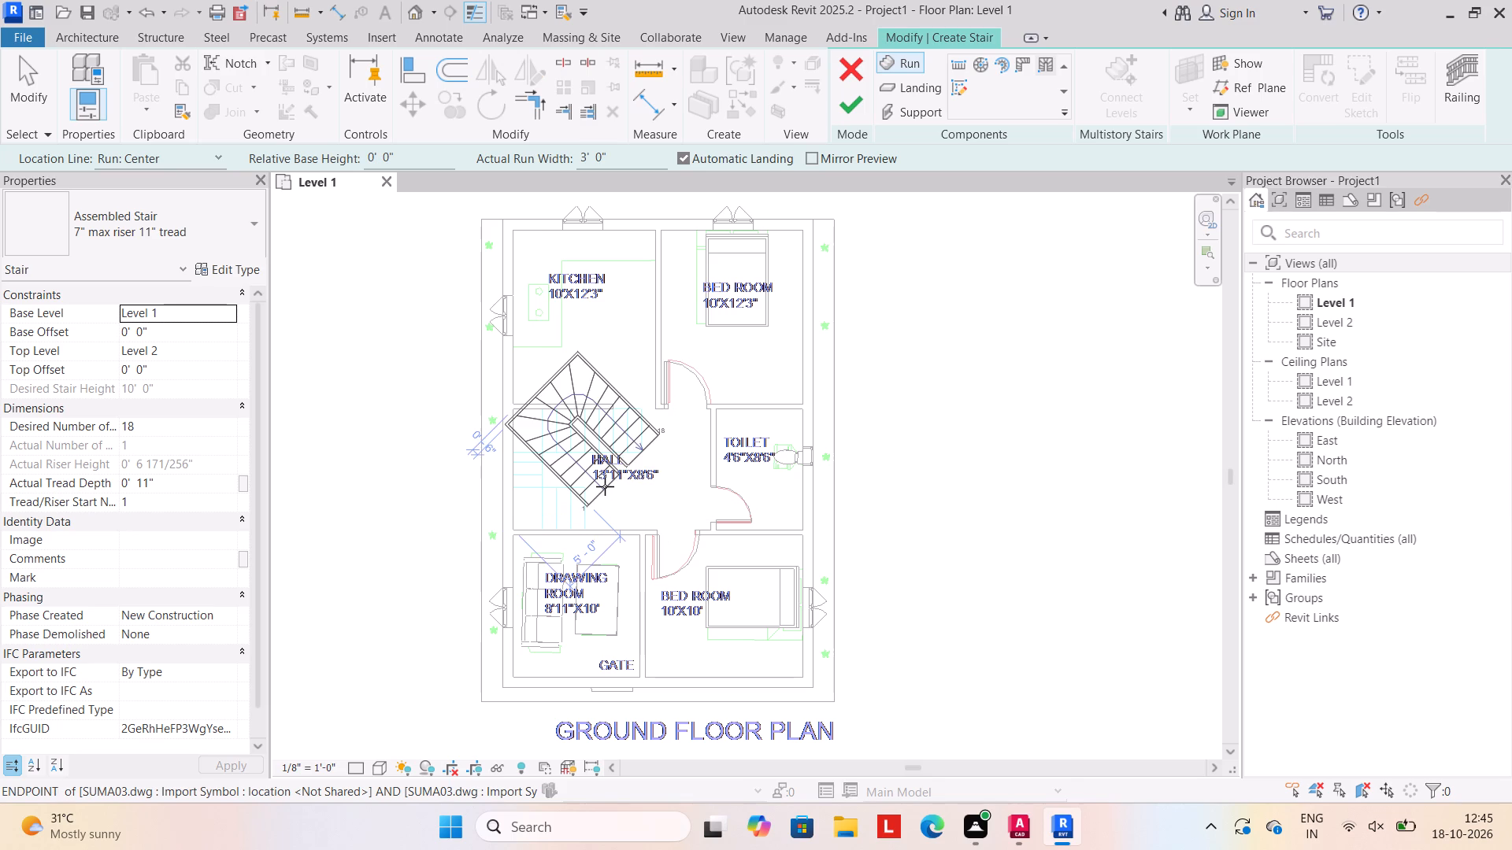
key("space")
key("space")
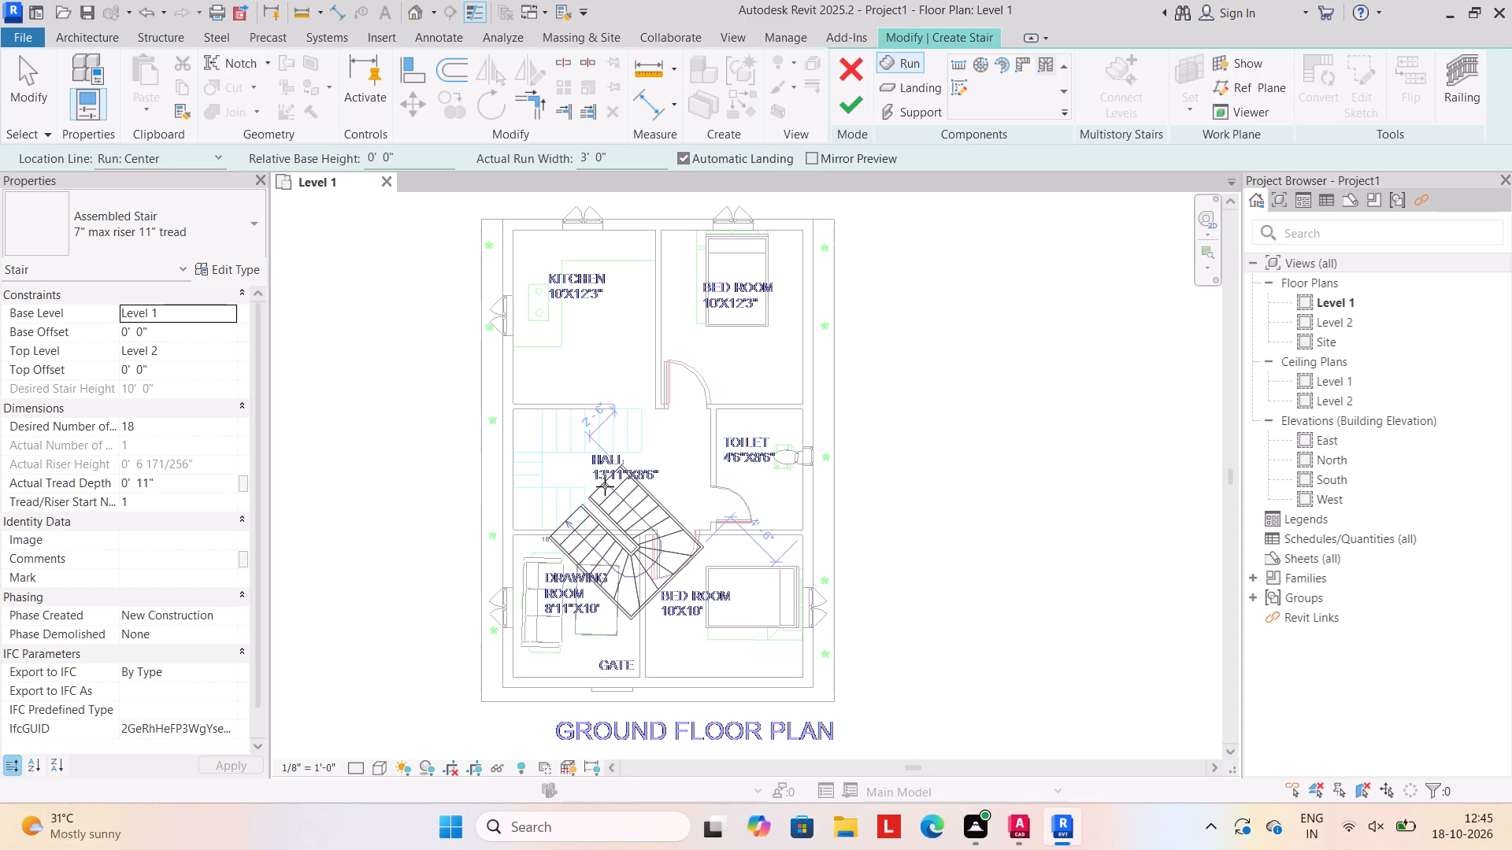
key("space")
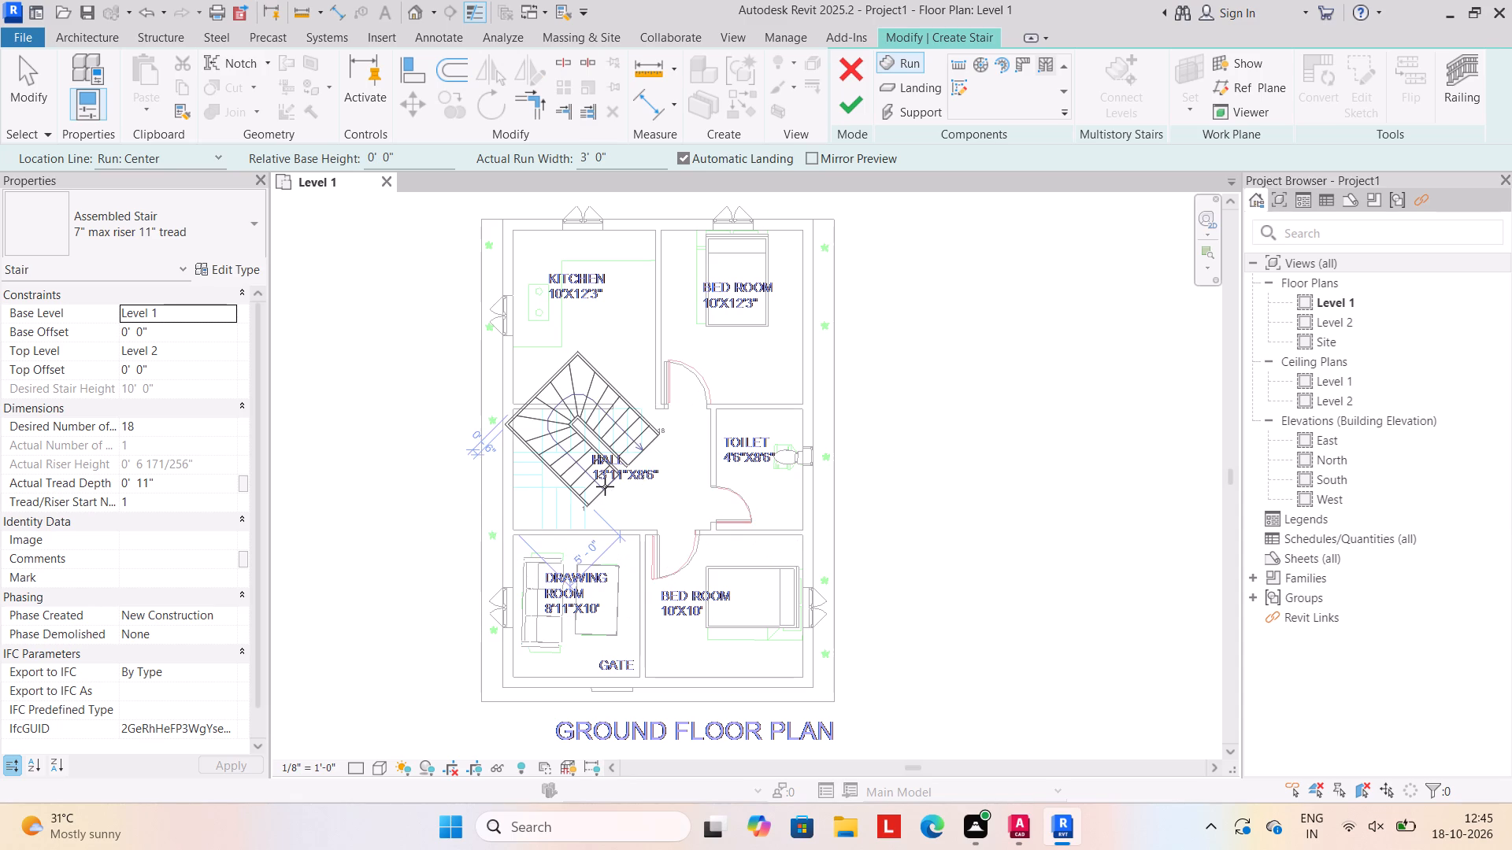
key("space")
key("space")
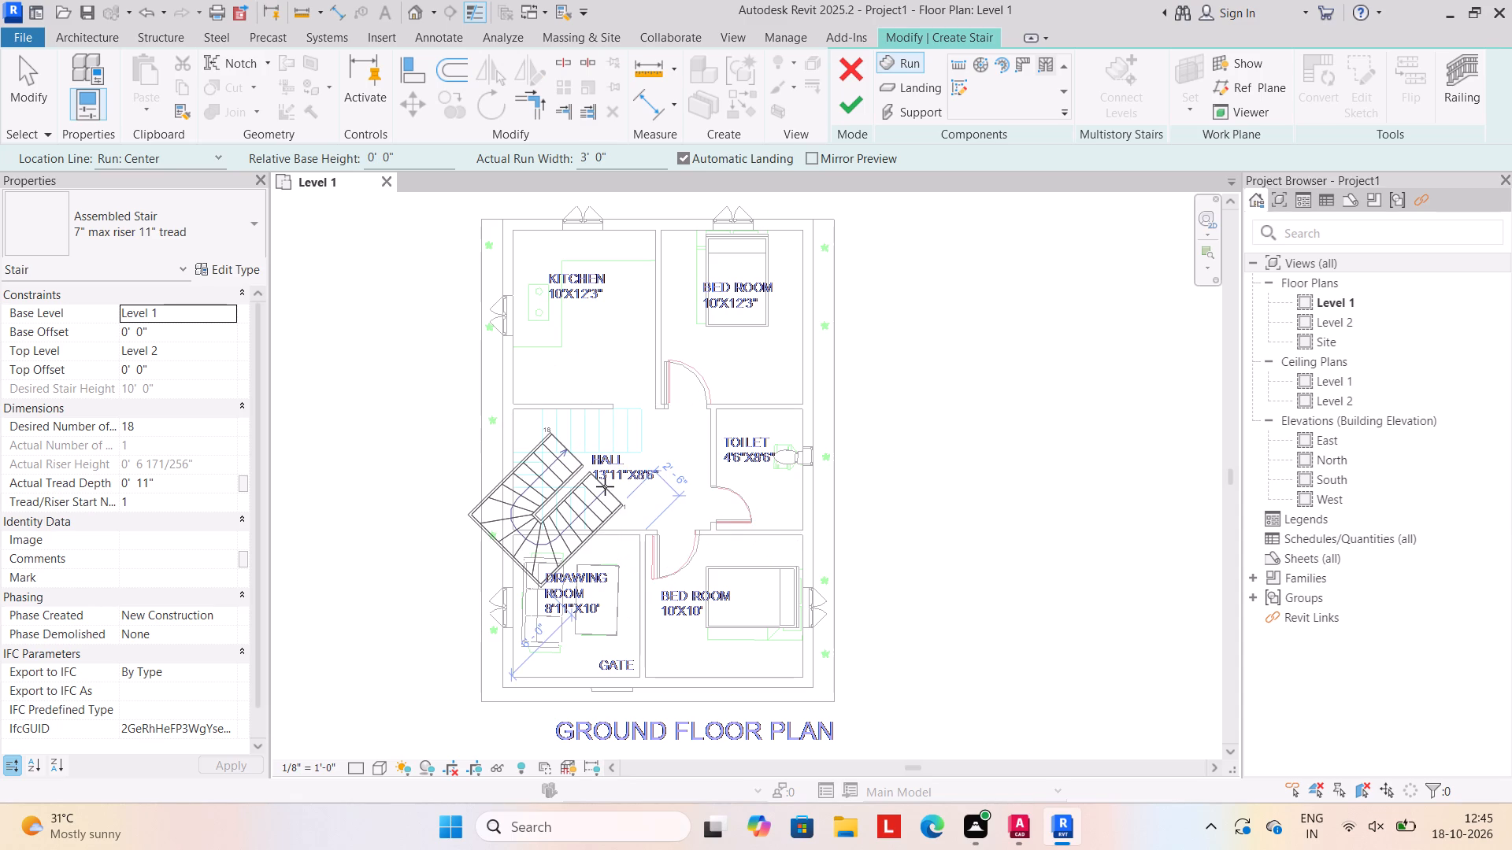
key("space")
key("space")
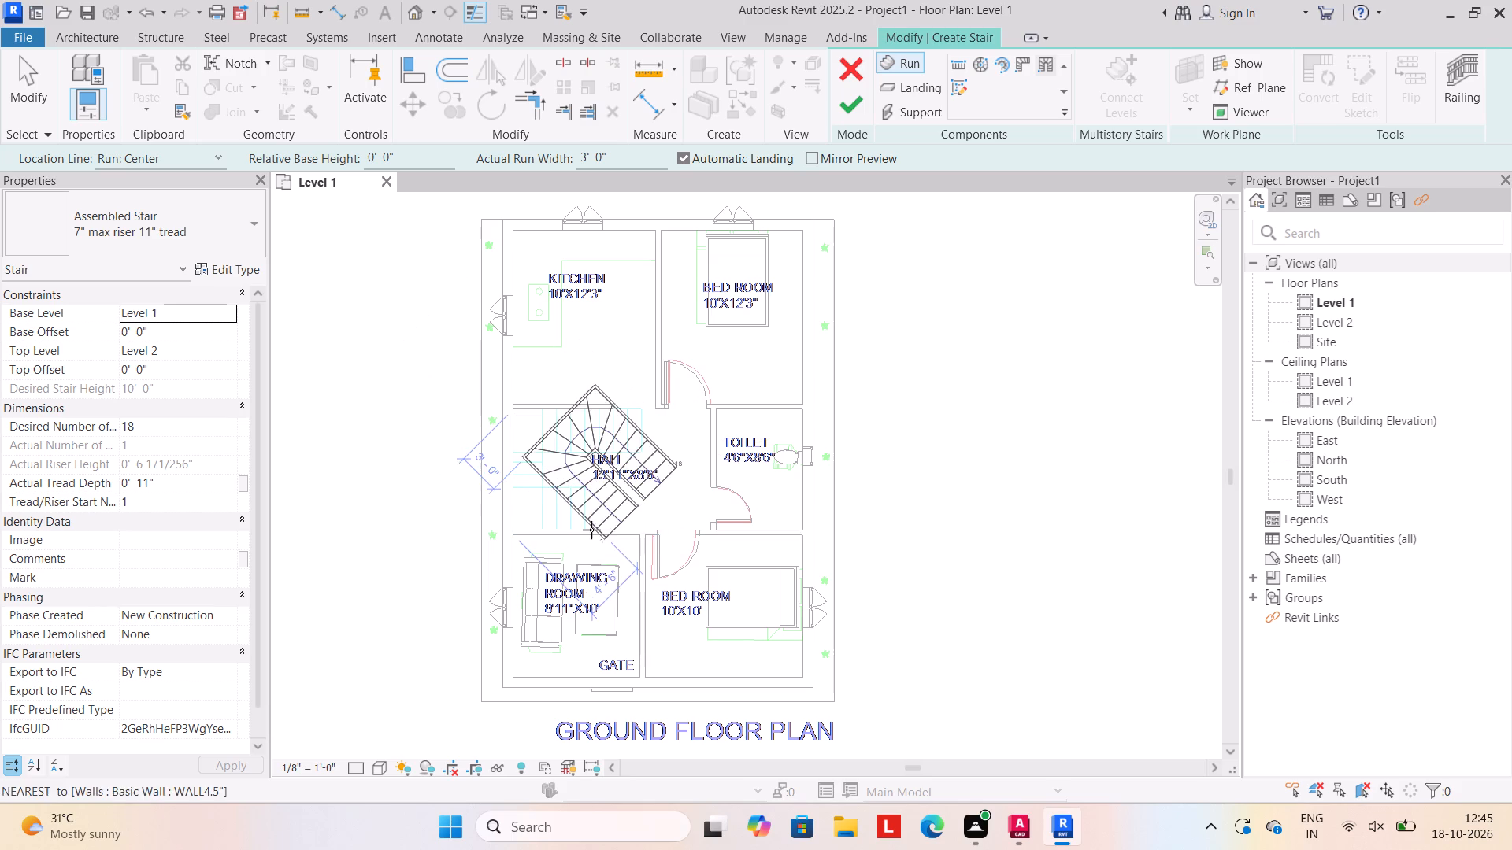
key("space")
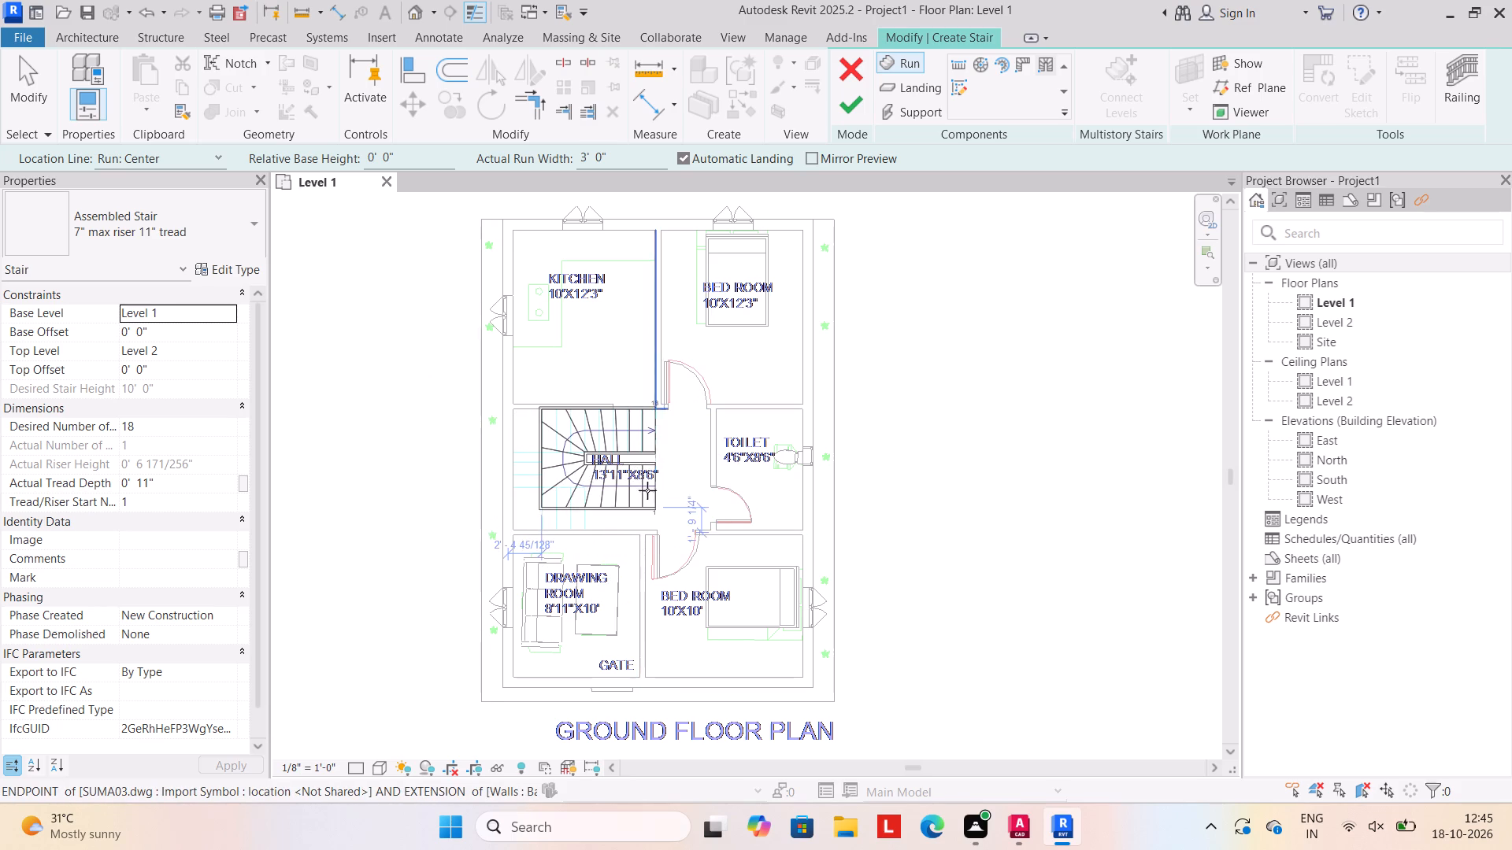
scroll(646, 475, "up", 3)
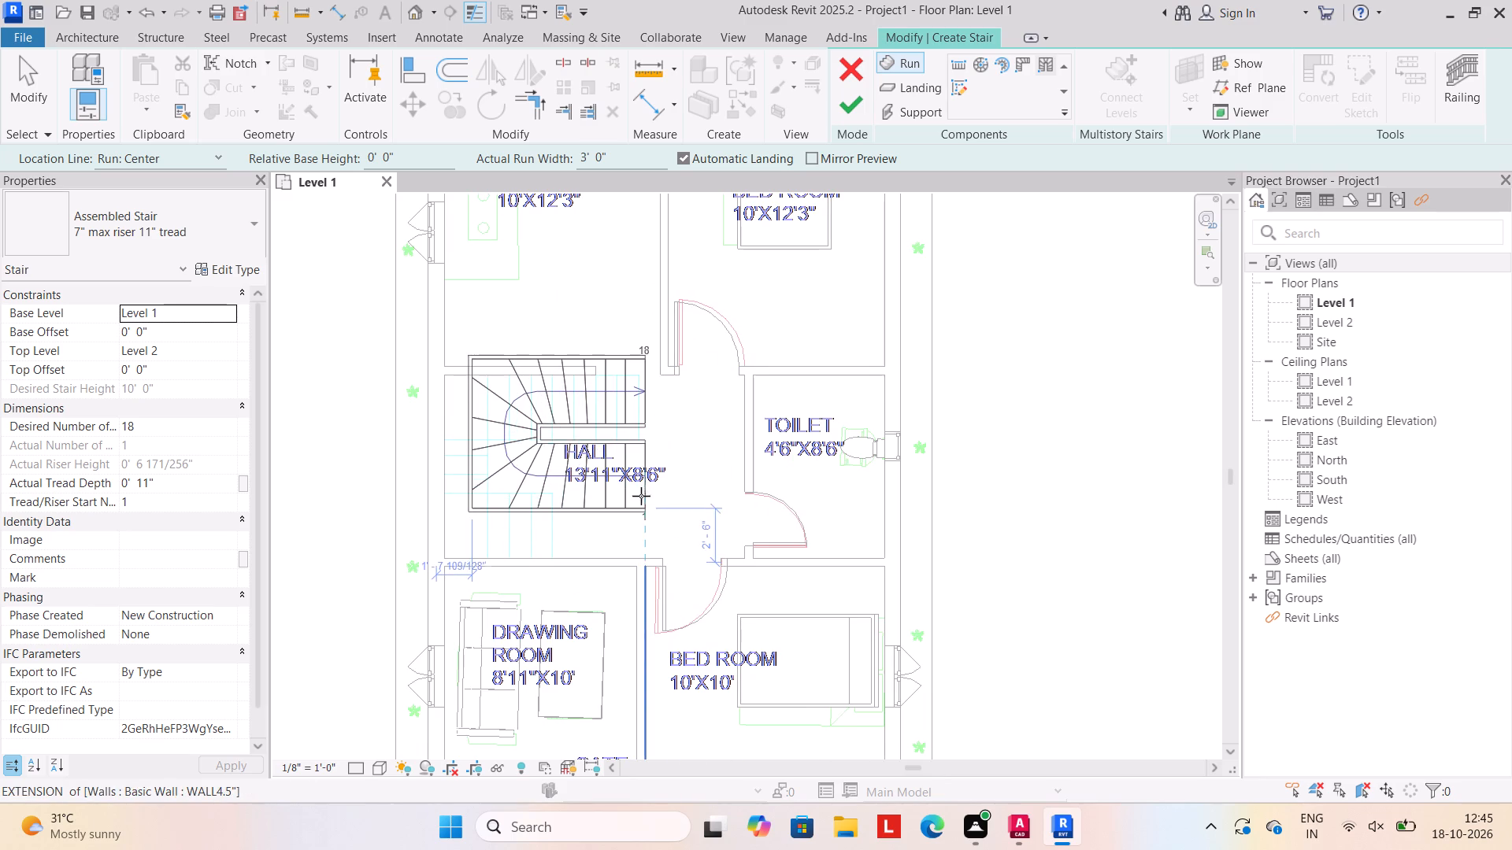
scroll(636, 500, "up", 2)
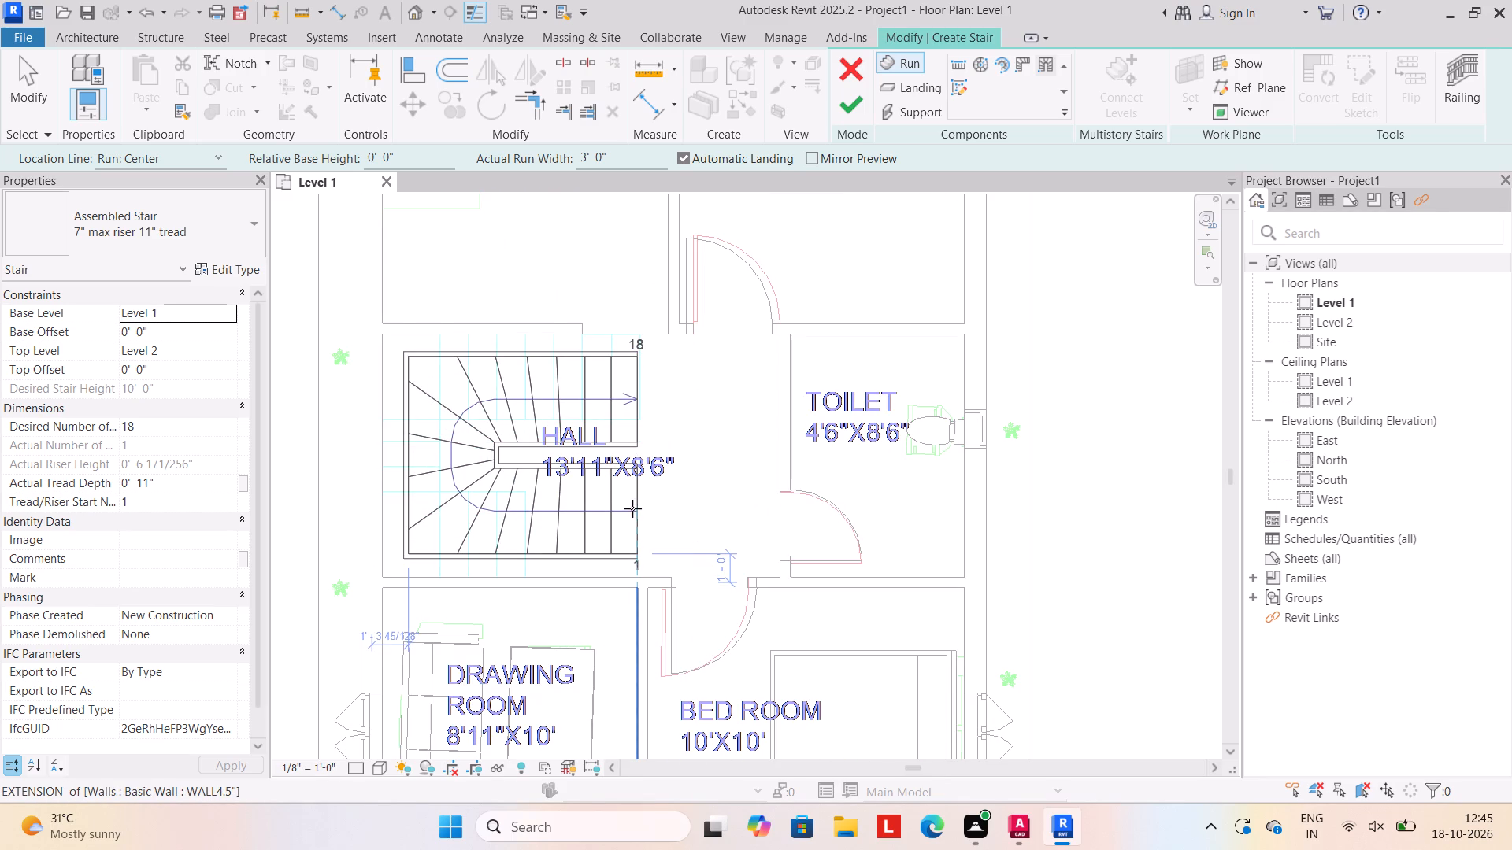
left_click(630, 506)
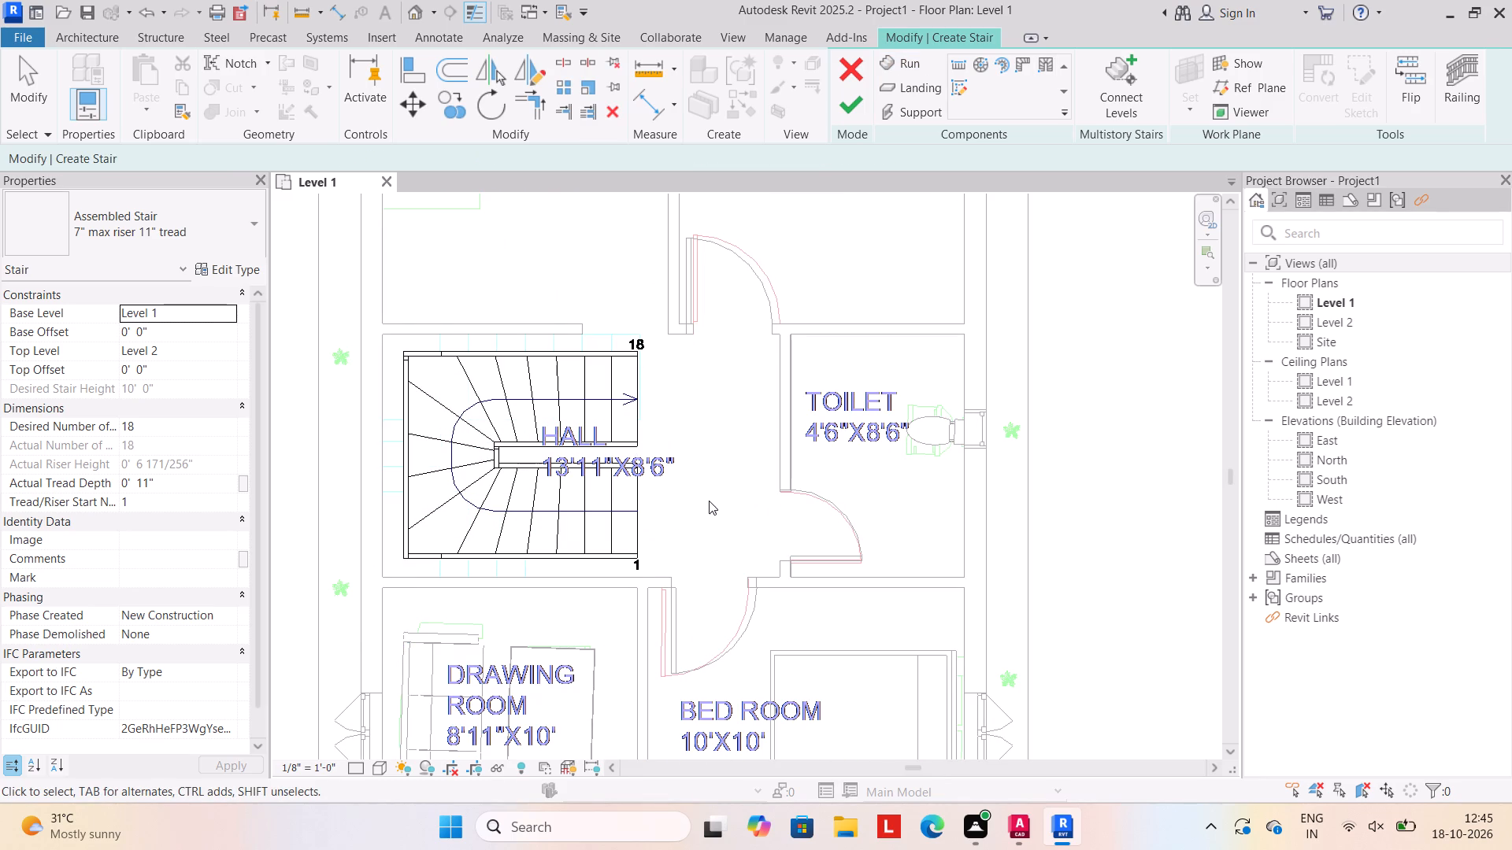
key("Escape")
key("Escape")
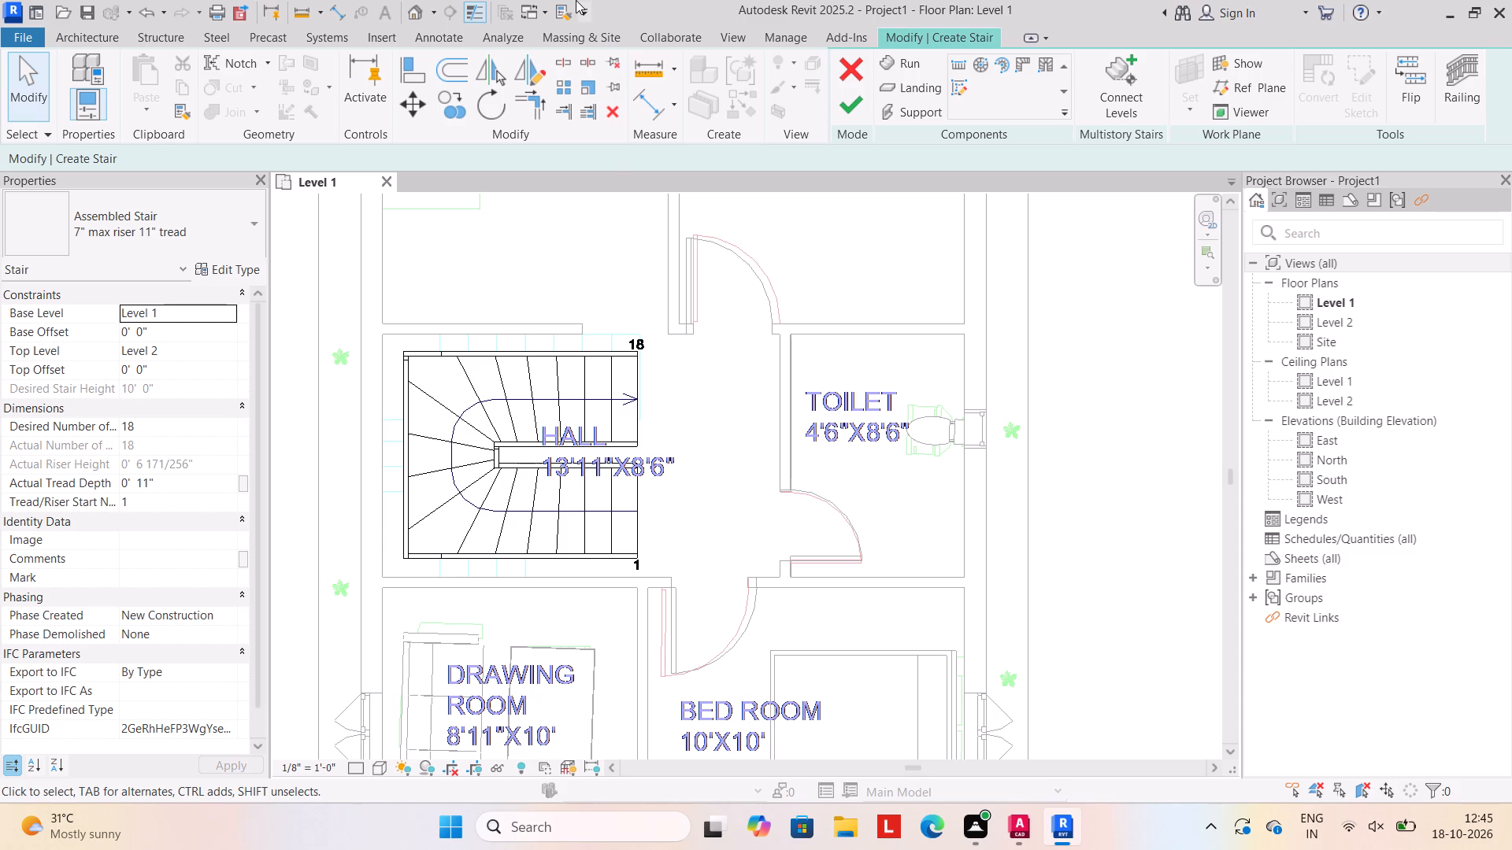
scroll(634, 440, "down", 3)
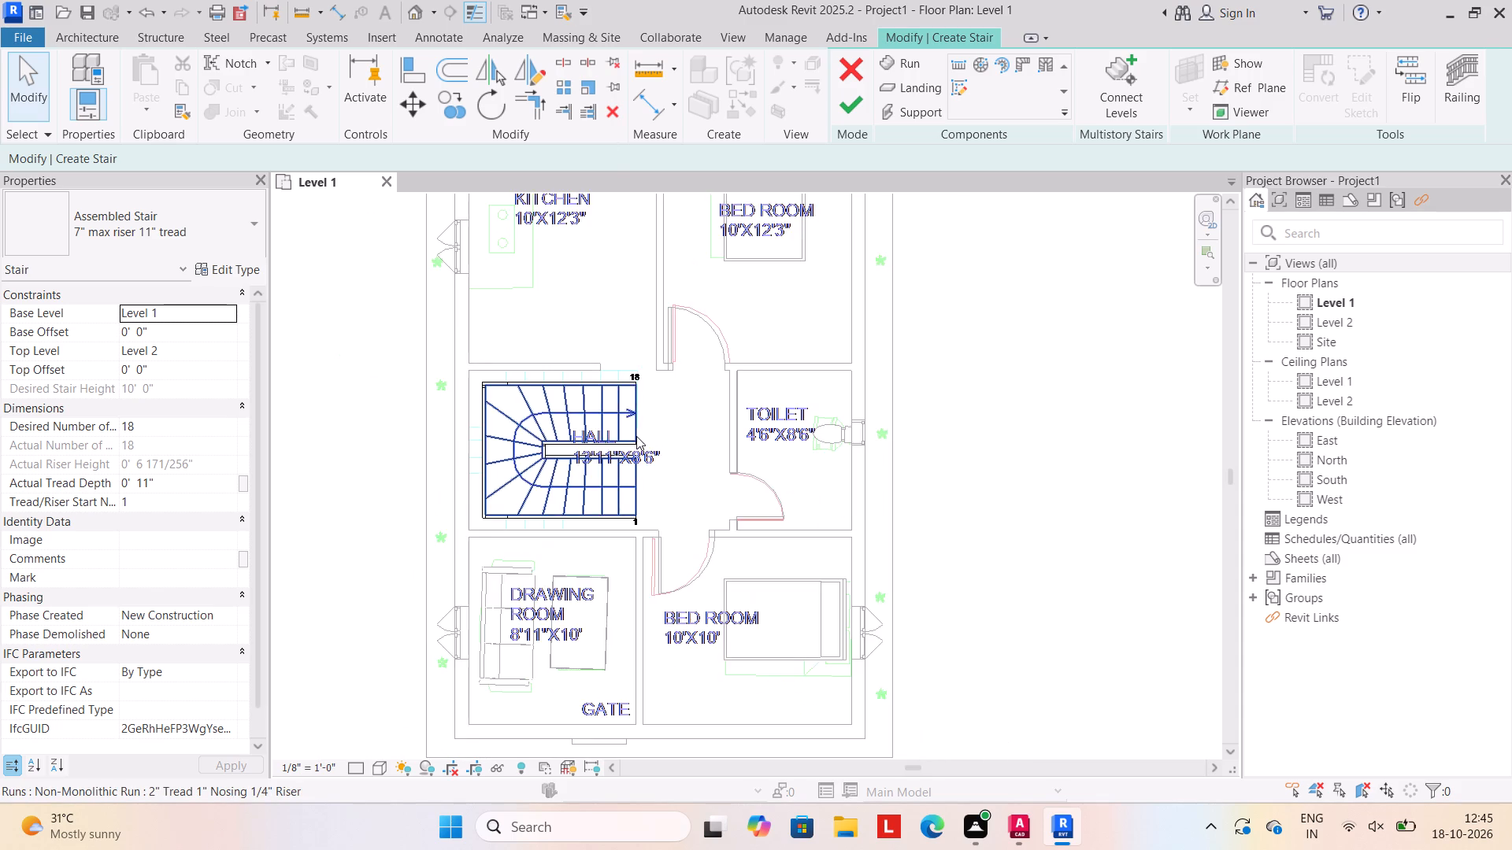
scroll(636, 436, "down", 3)
middle_click(636, 436)
left_click(843, 104)
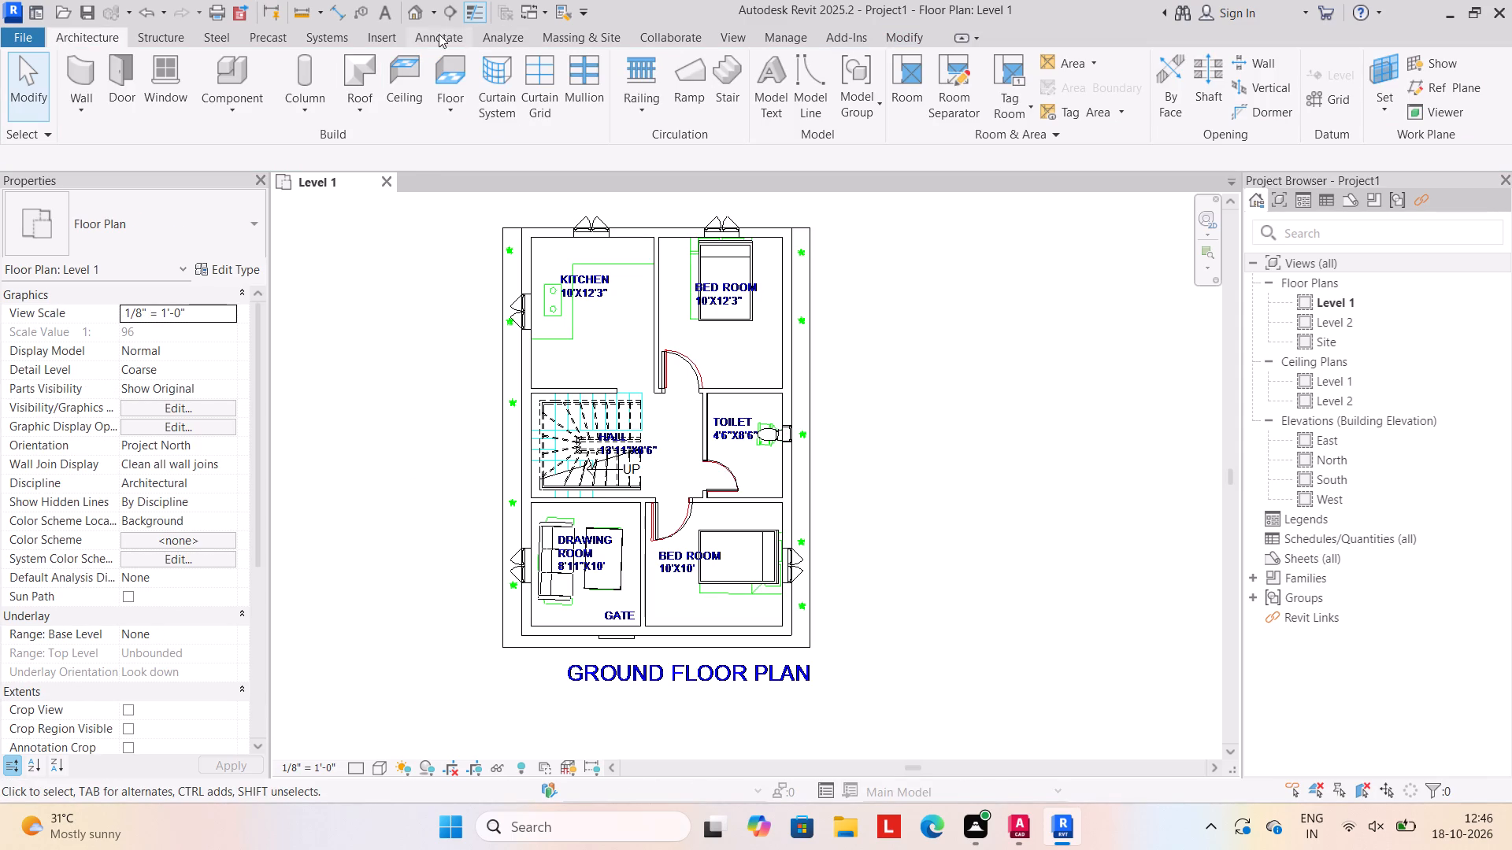
Open the default 3D view and set its visual style to Shaded.
left_click(432, 11)
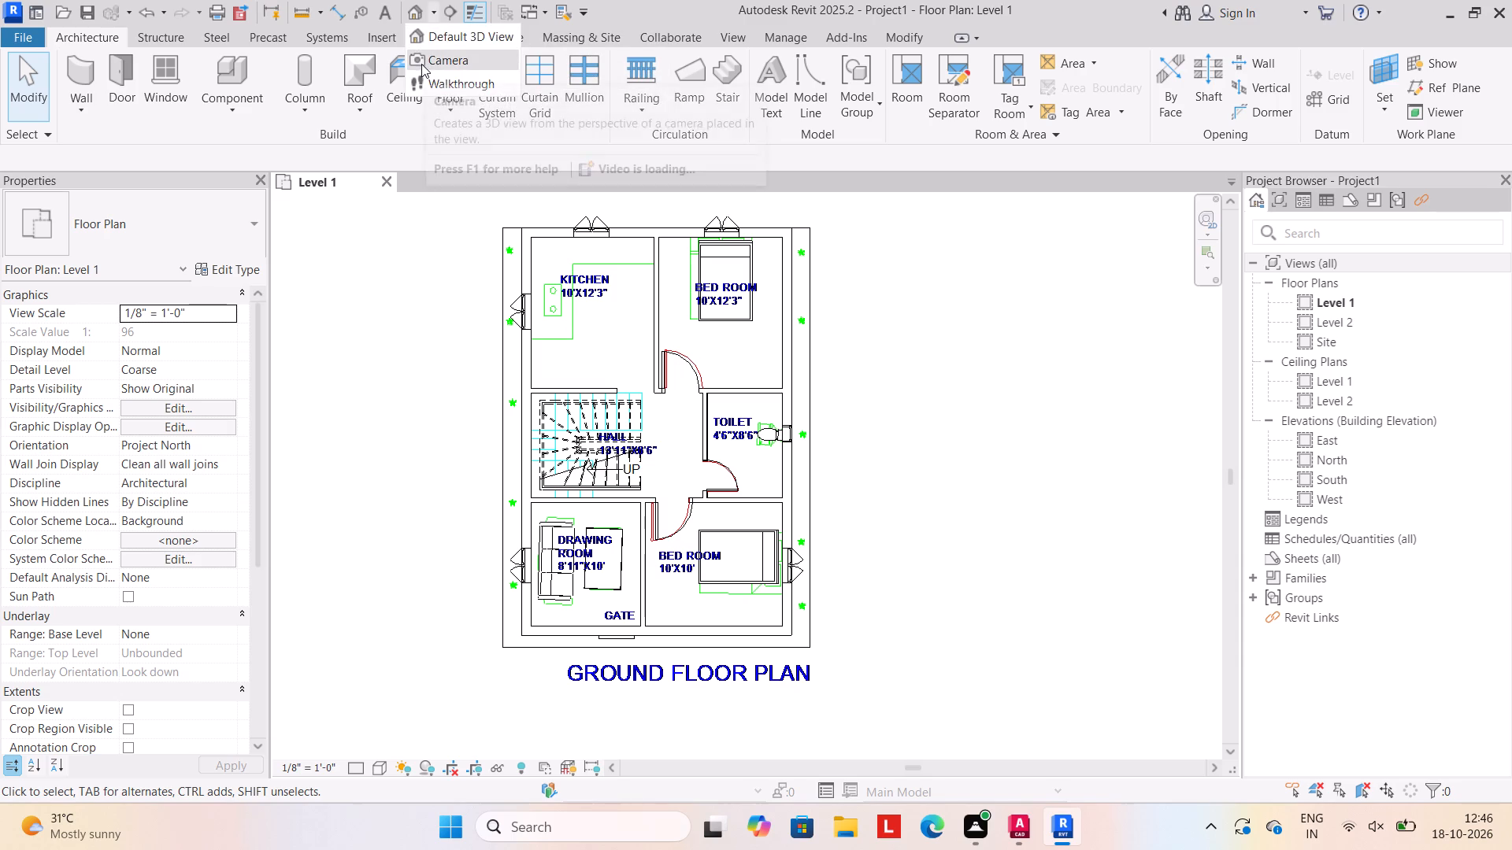
left_click(458, 37)
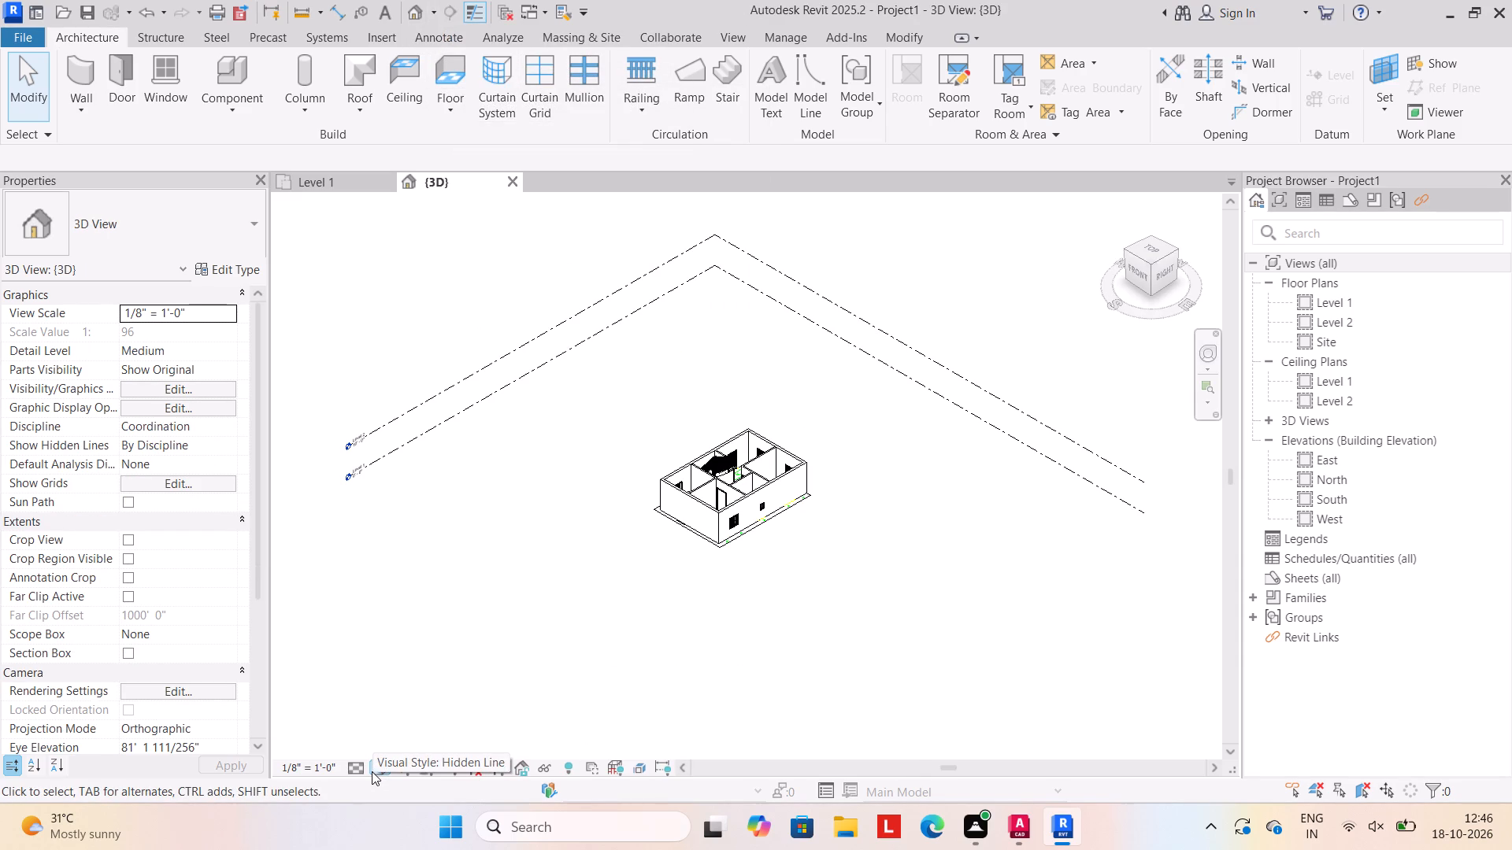
left_click_drag(372, 771, 376, 764)
left_click(428, 686)
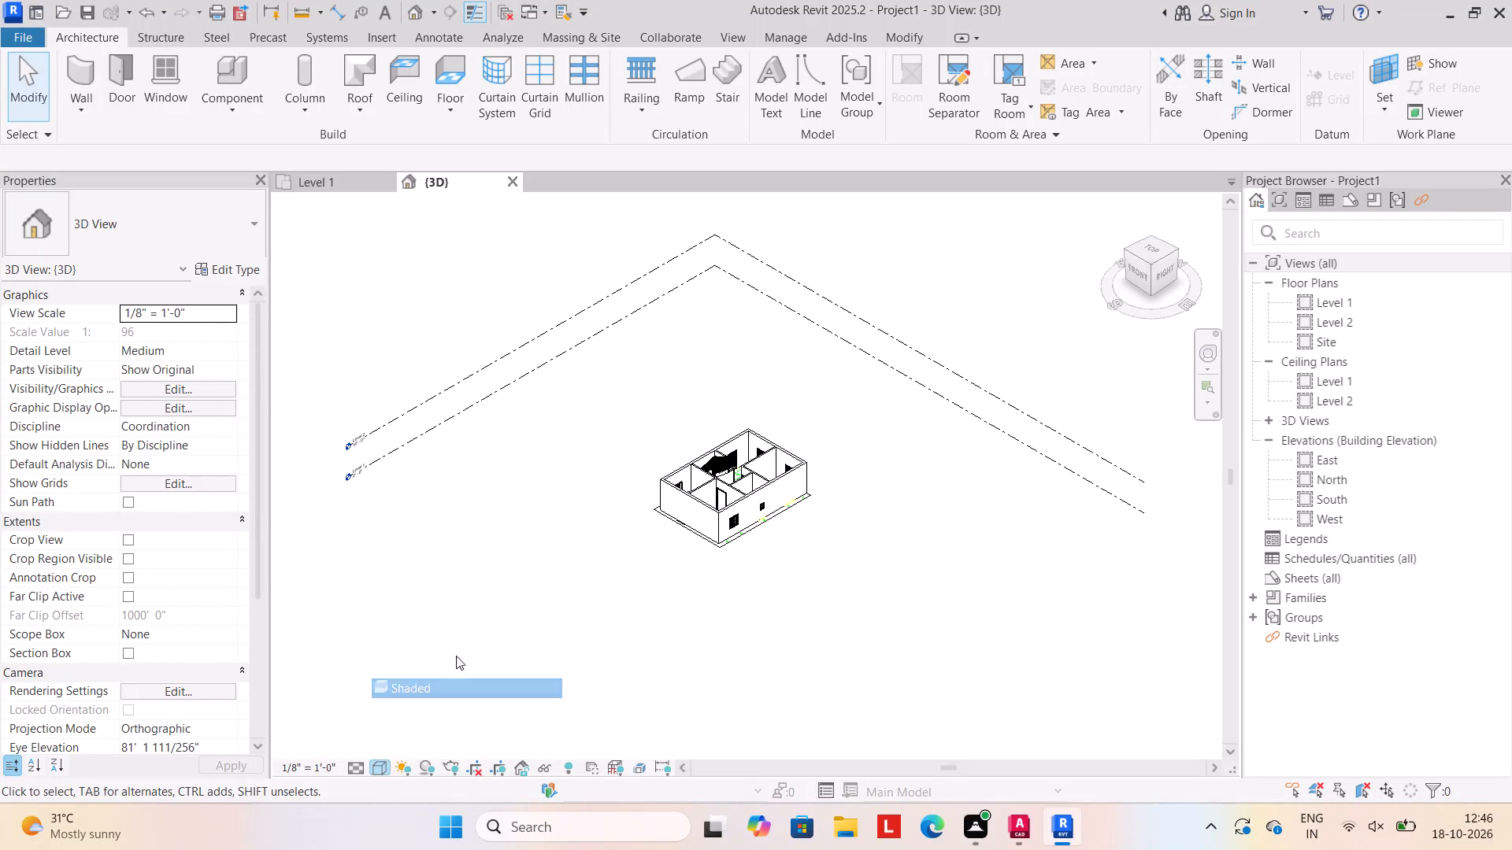
Examine the shaded house model from above and from the front, comparing it with the Level 1 plan.
scroll(711, 526, "up", 9)
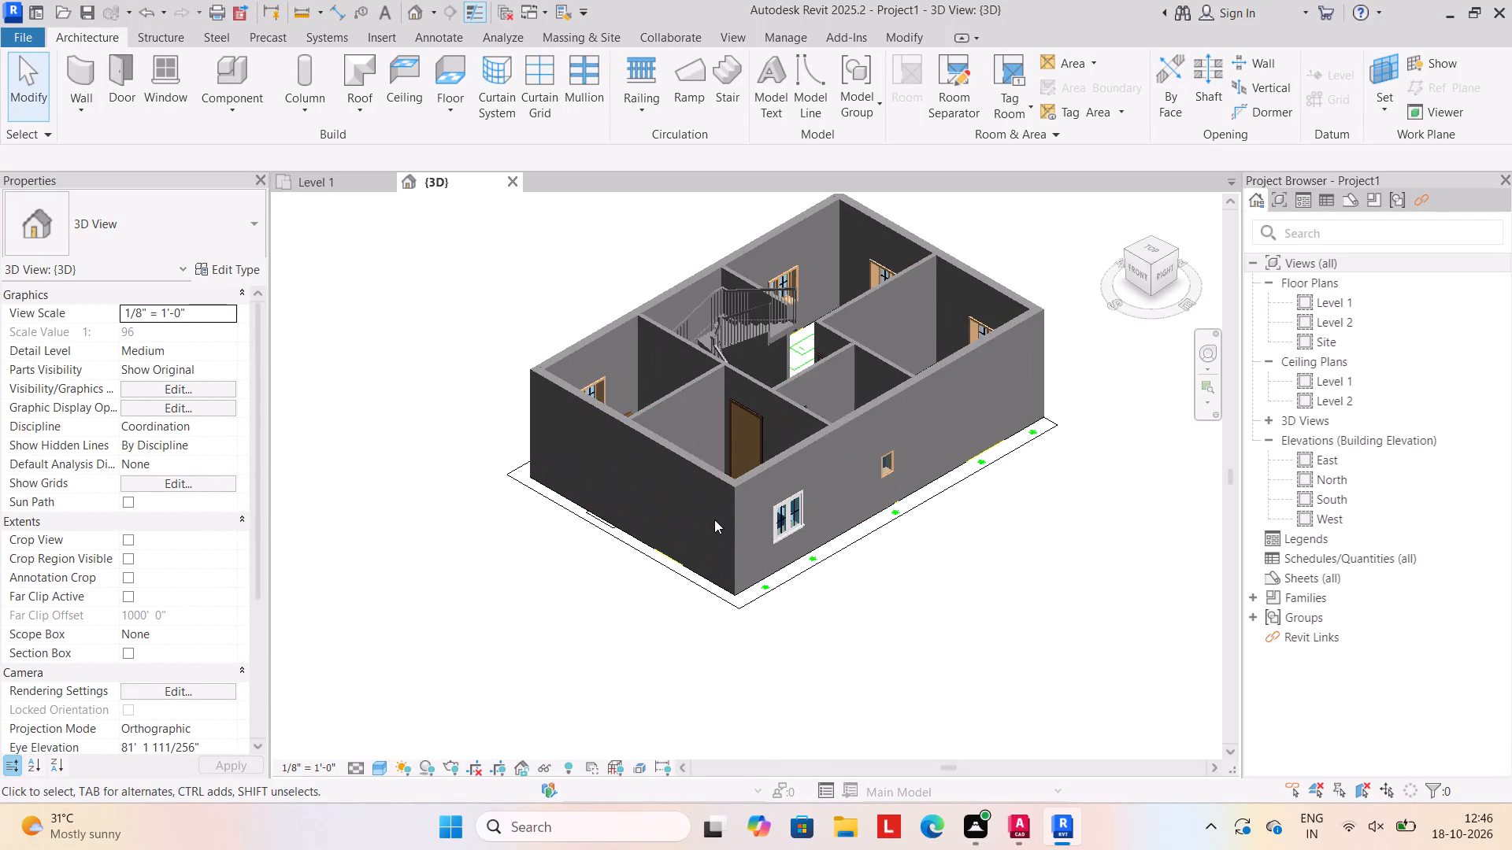
scroll(714, 519, "down", 5)
left_click(332, 179)
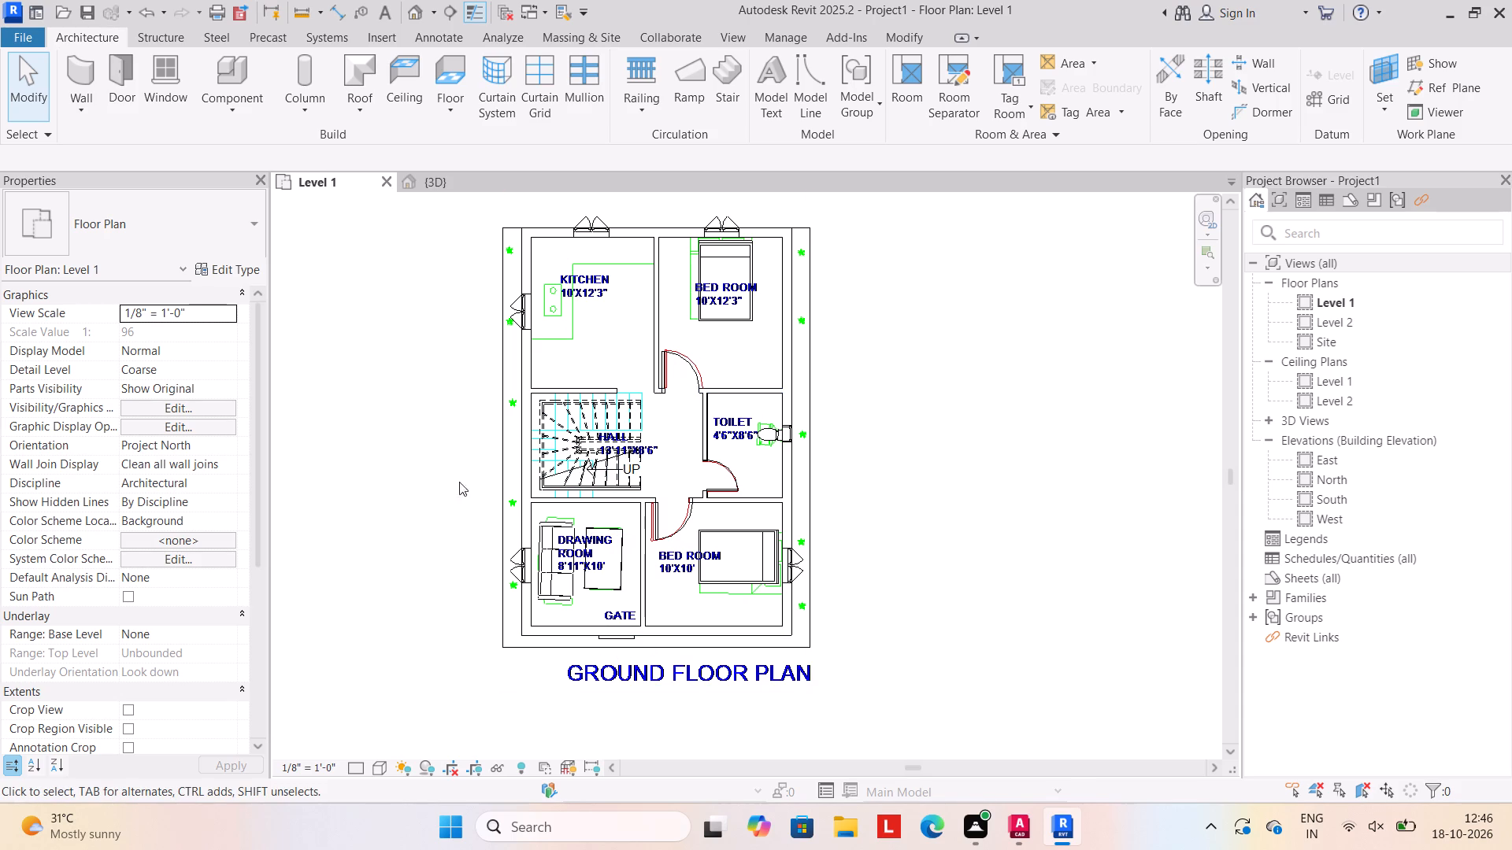
left_click(316, 182)
left_click(450, 186)
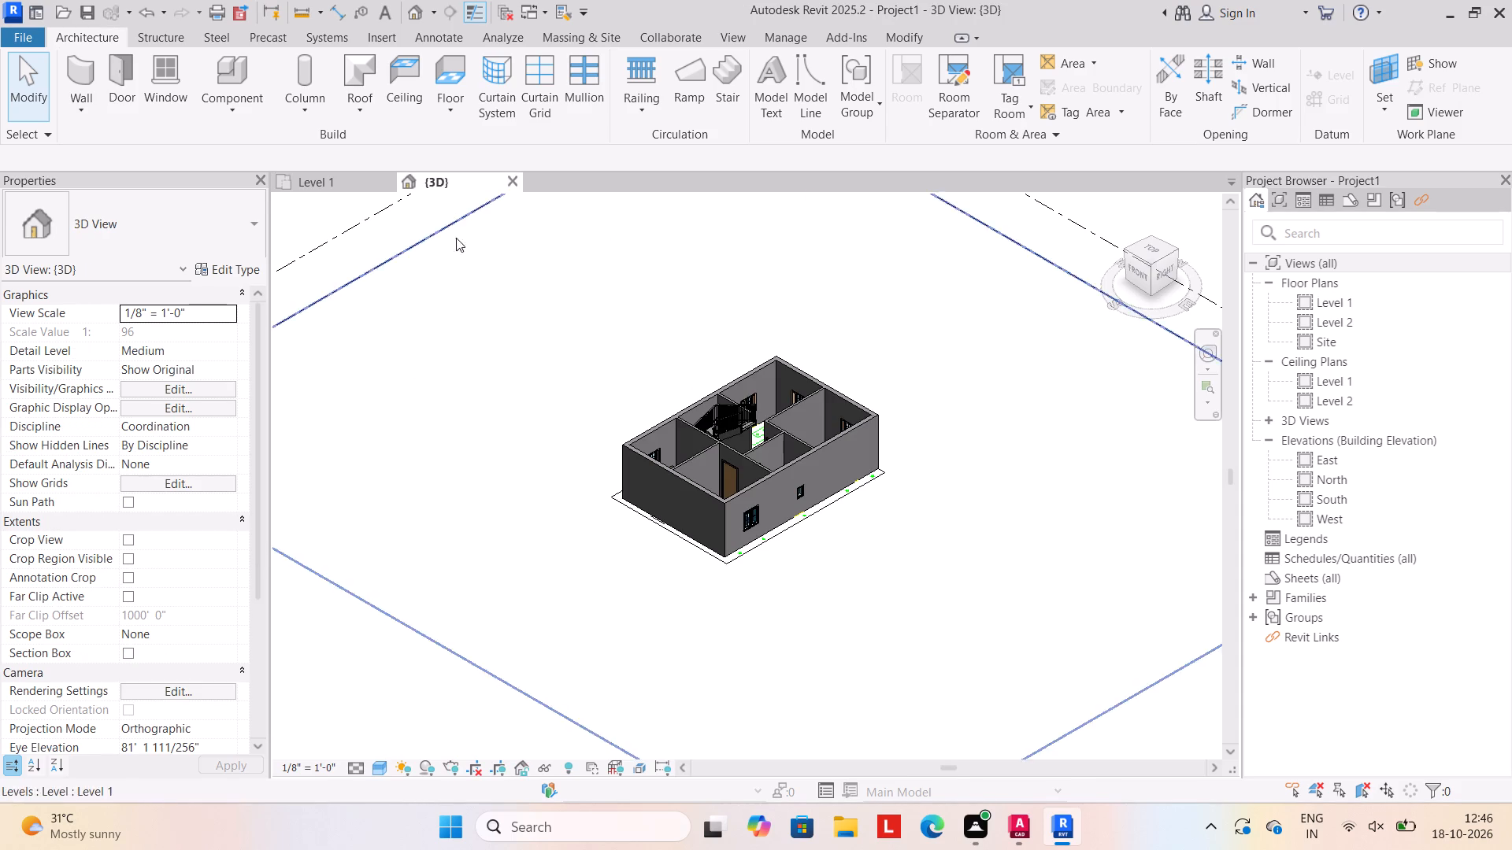
middle_click_drag(638, 560, 685, 578, "shift")
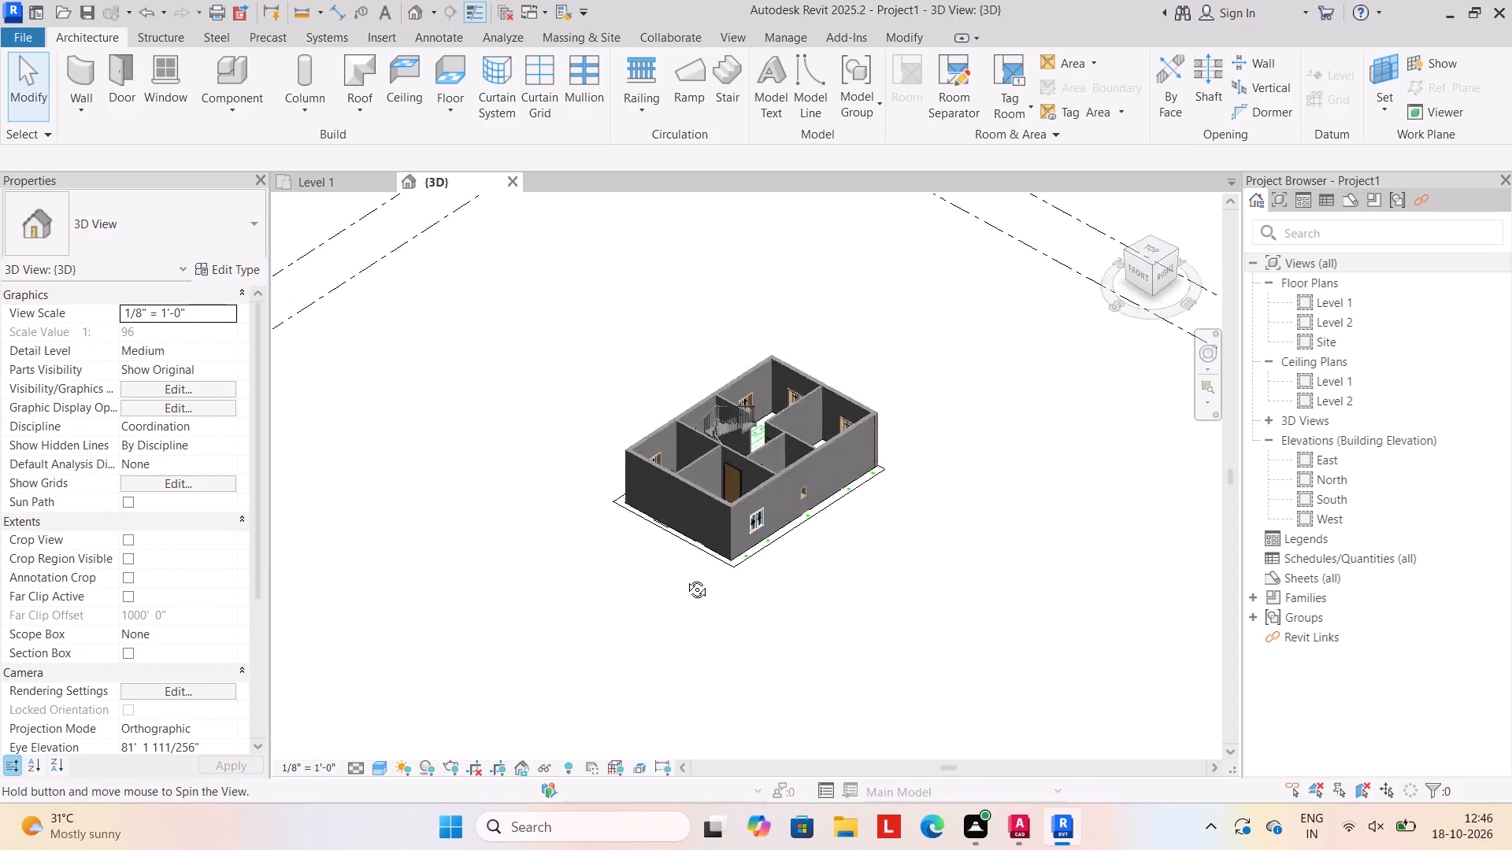
middle_click_drag(685, 578, 818, 594, "shift")
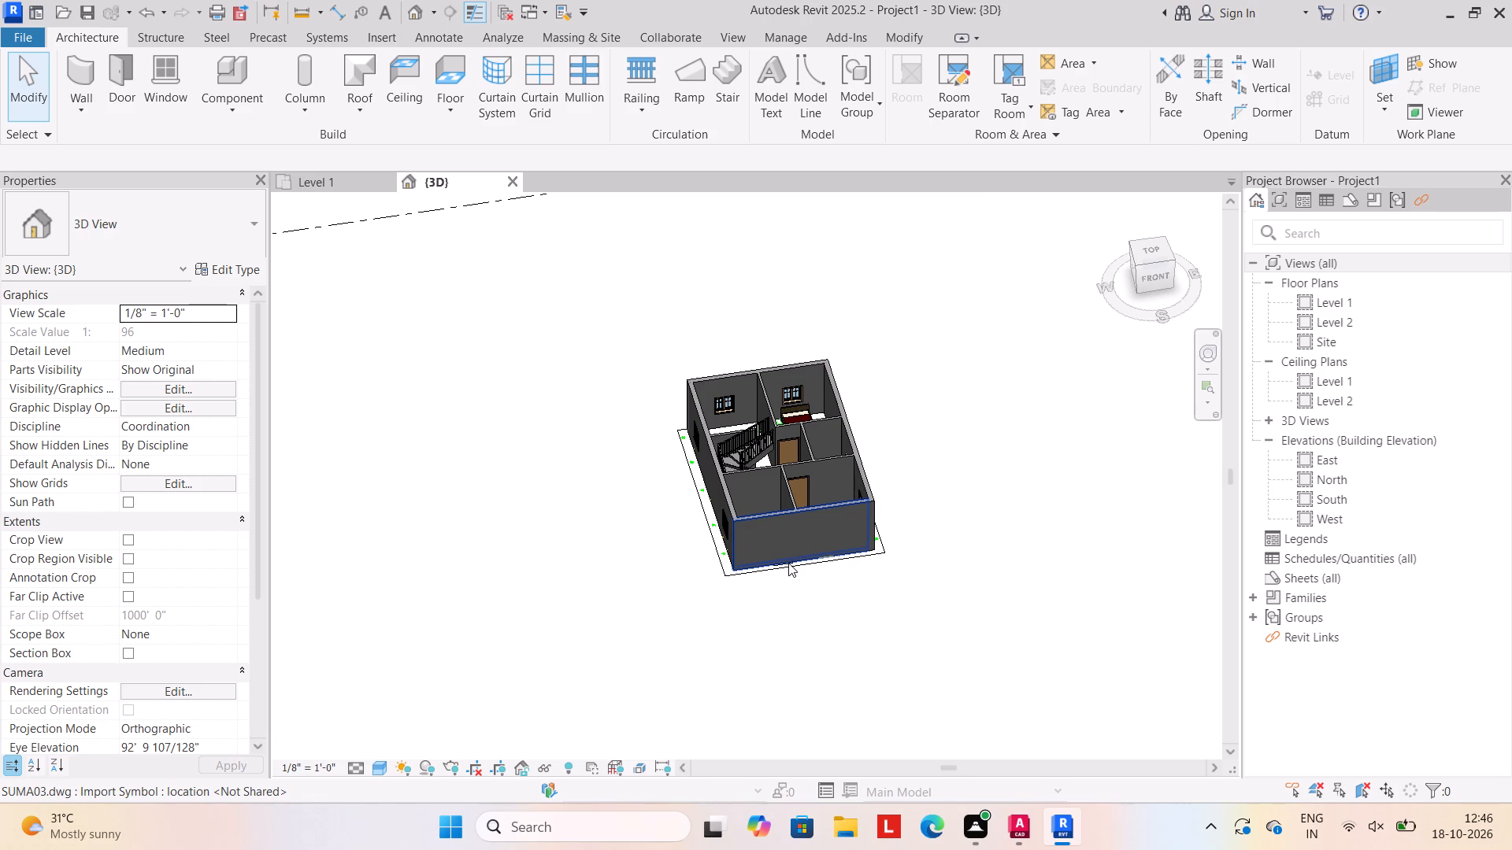
middle_click_drag(788, 566, 678, 759, "shift")
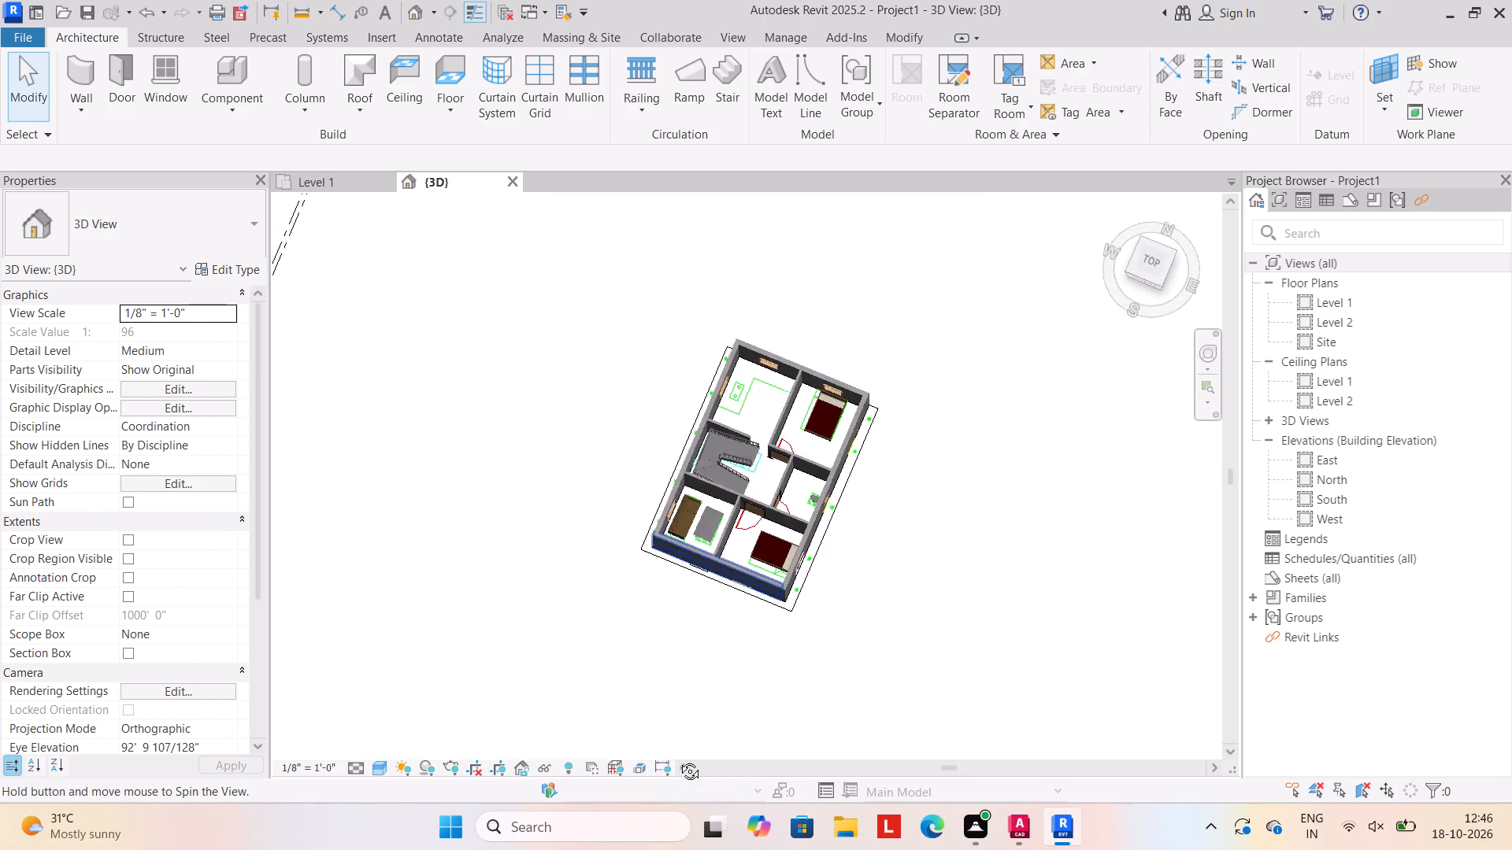
middle_click_drag(678, 759, 746, 531, "shift")
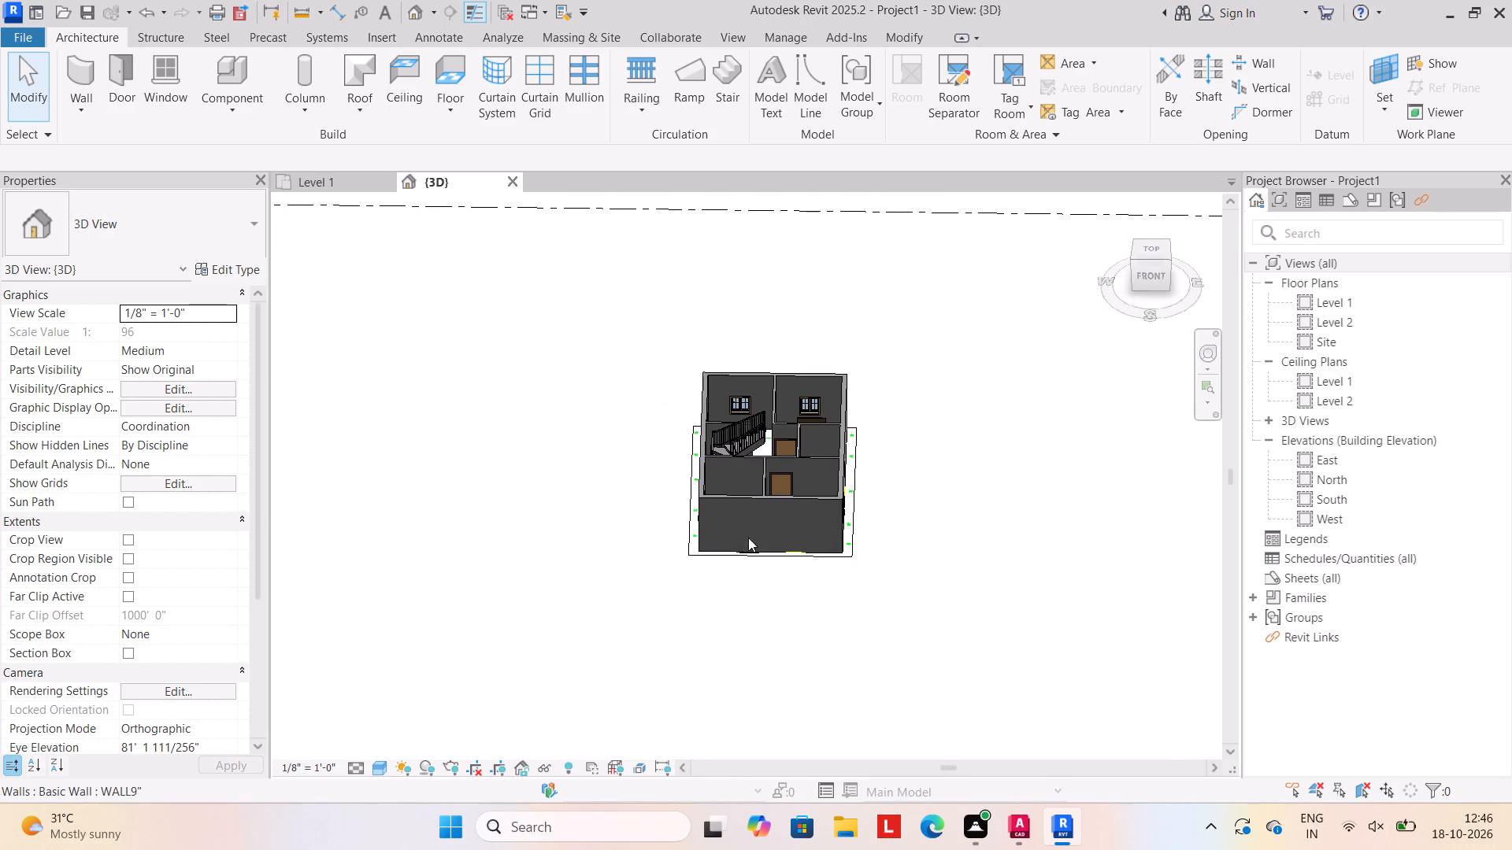
middle_click_drag(757, 560, 758, 534, "shift")
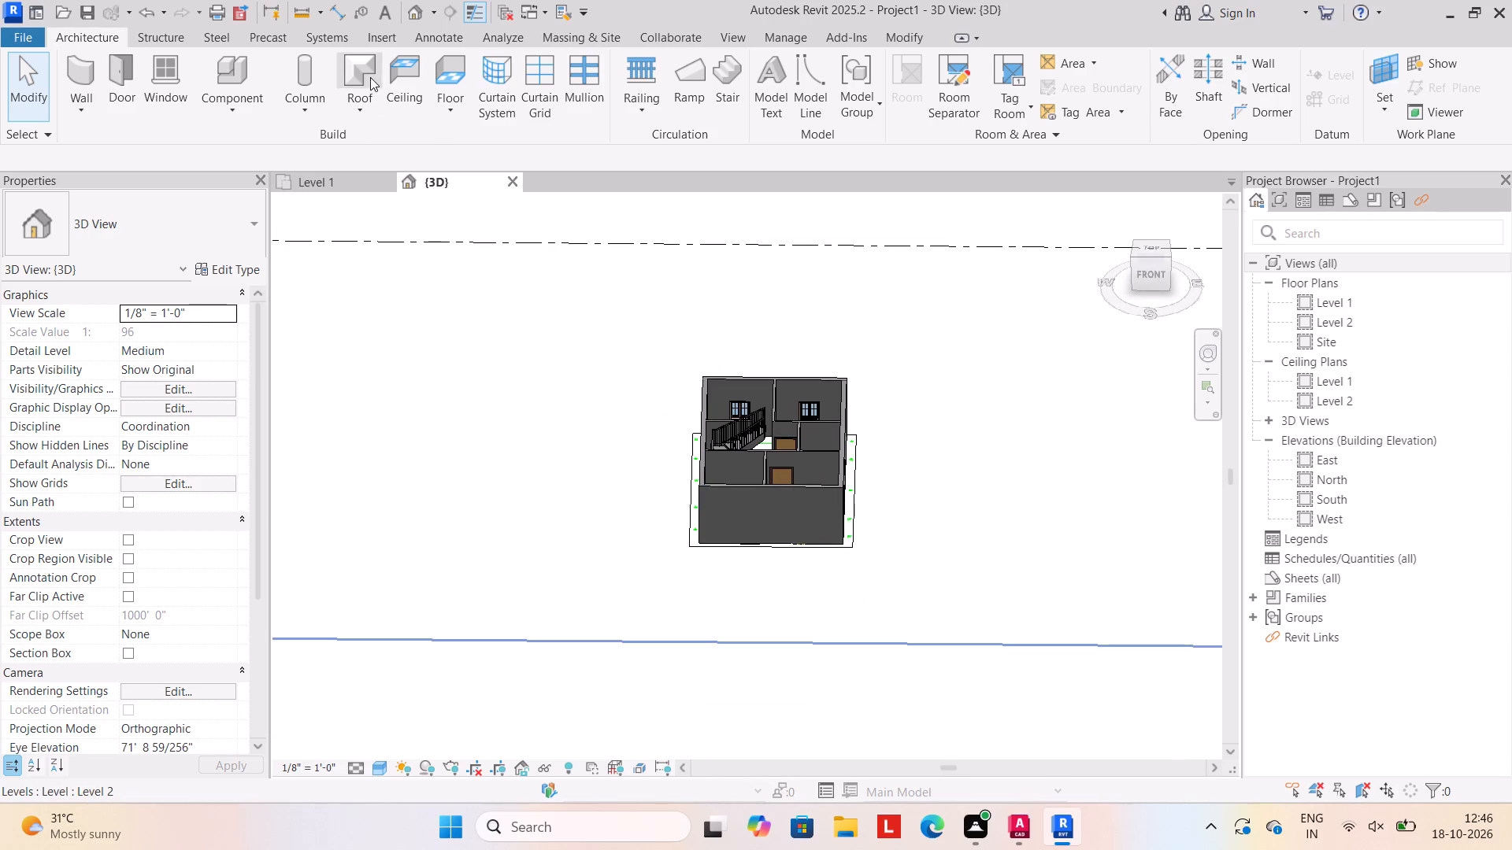
Place a Single-Flush 36" x 84" door midway along the drawing room's front outer wall and end placement.
left_click(128, 84)
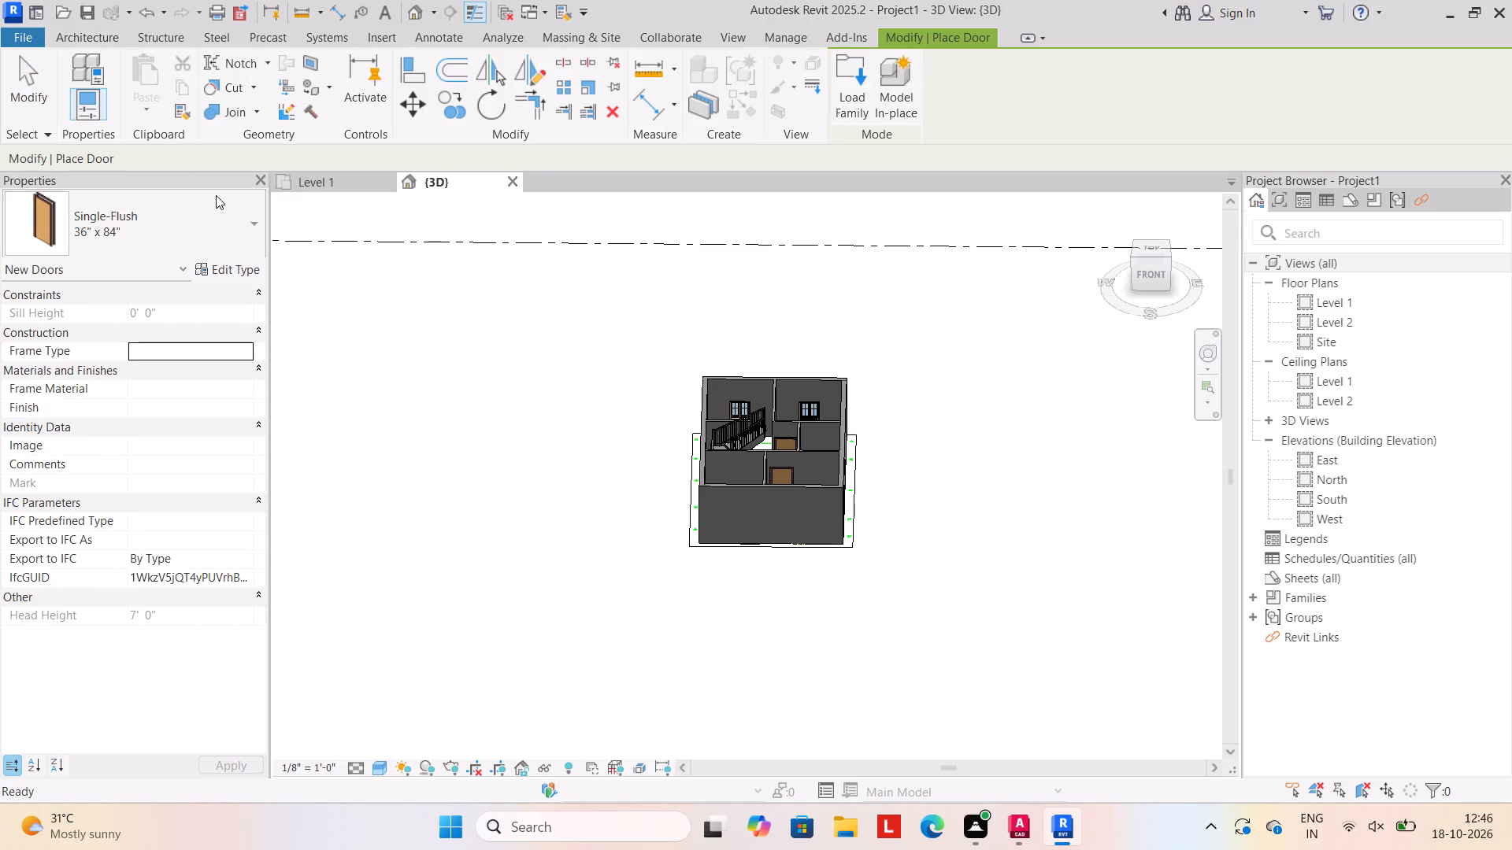
left_click(740, 519)
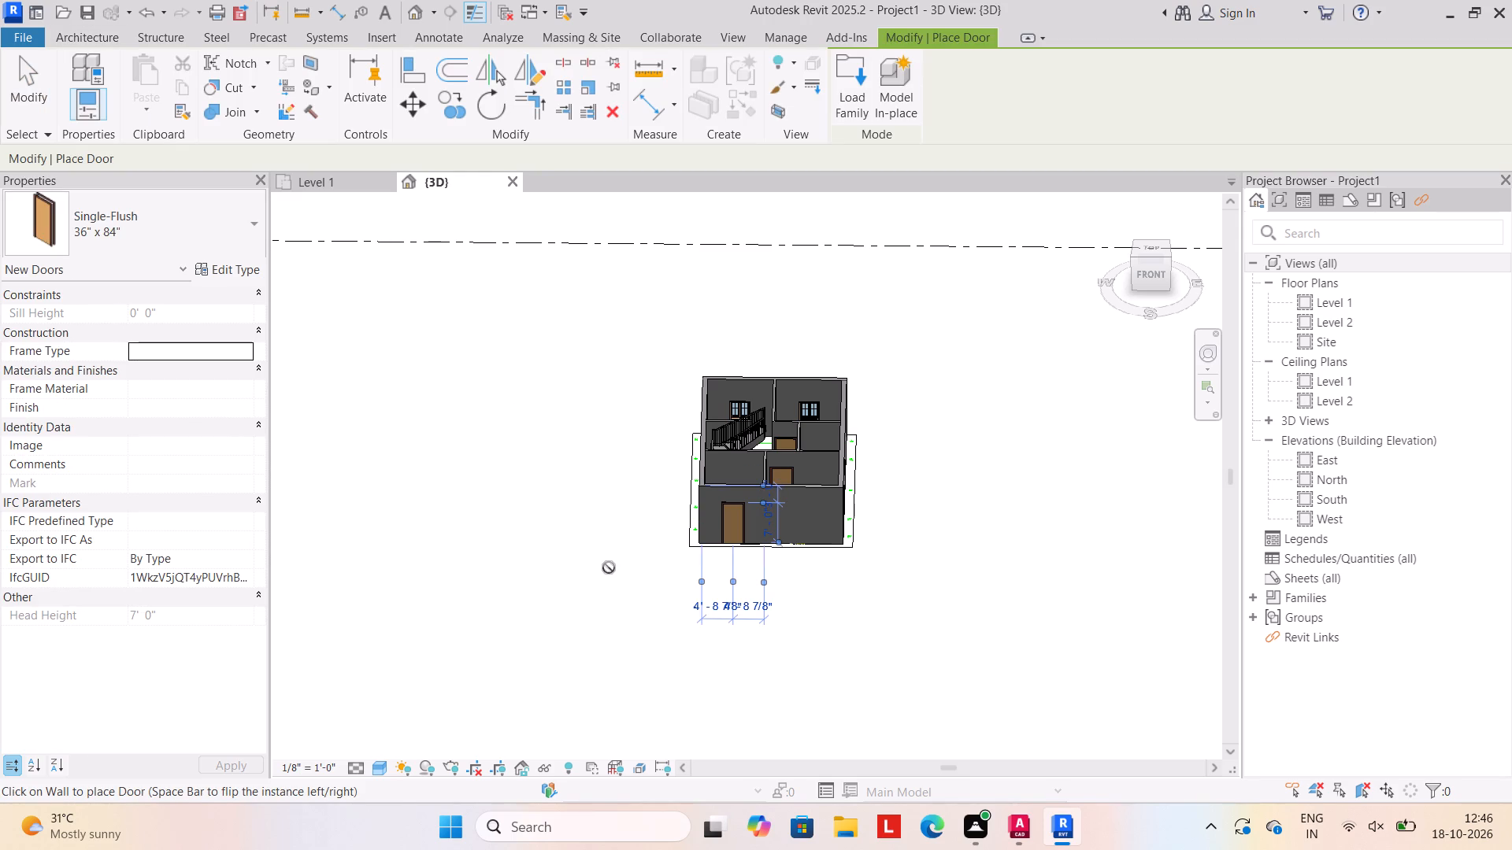
key("Escape")
key("Escape")
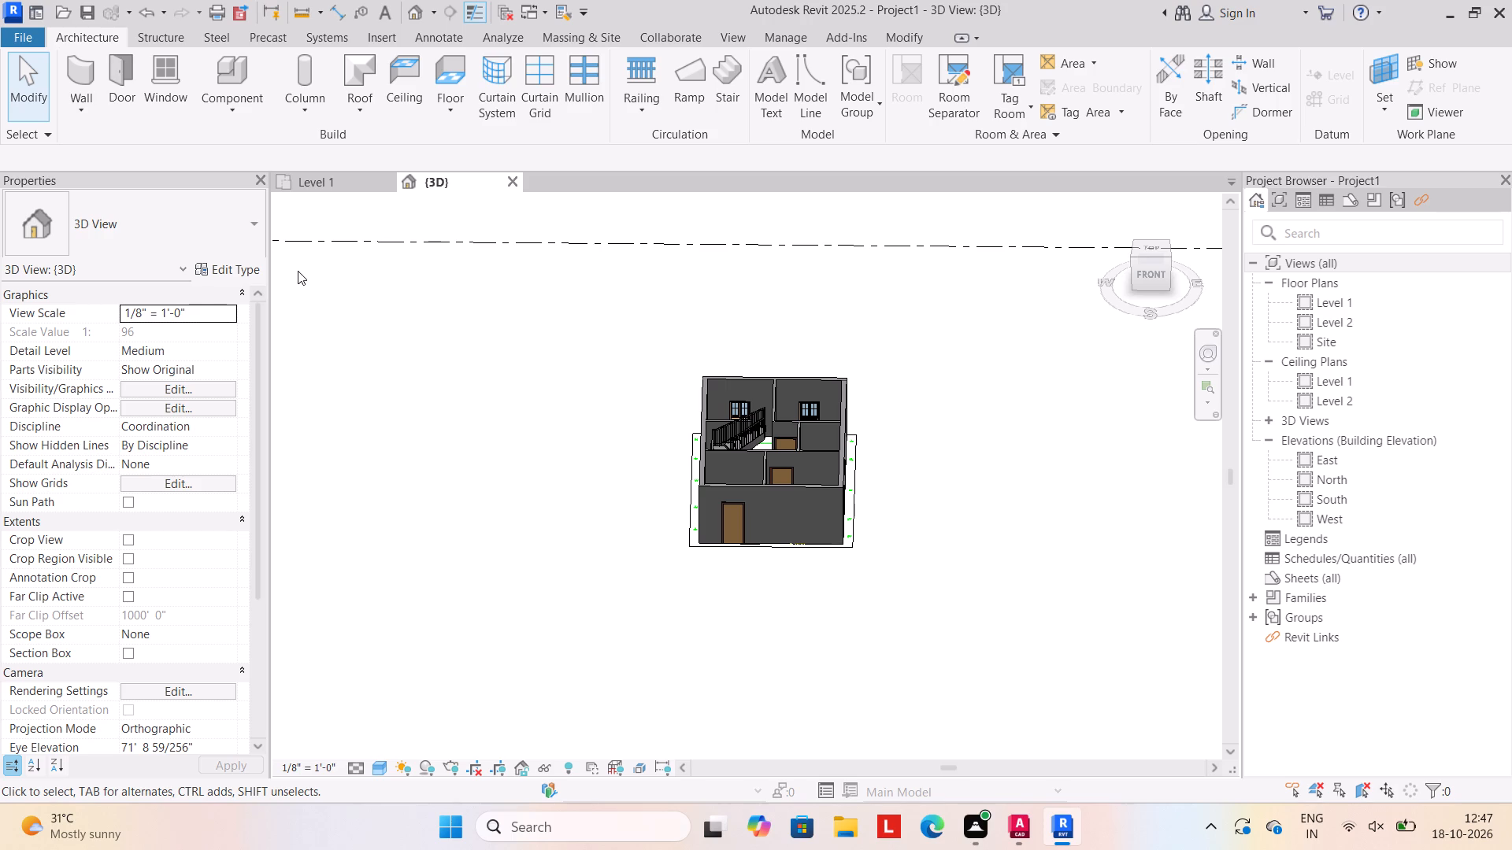
On Level 1, draw a rectangular WALL4.5" boundary wall around the house, 5' high and about 36'-6" by 53'-0", and check it in 3D.
left_click(309, 176)
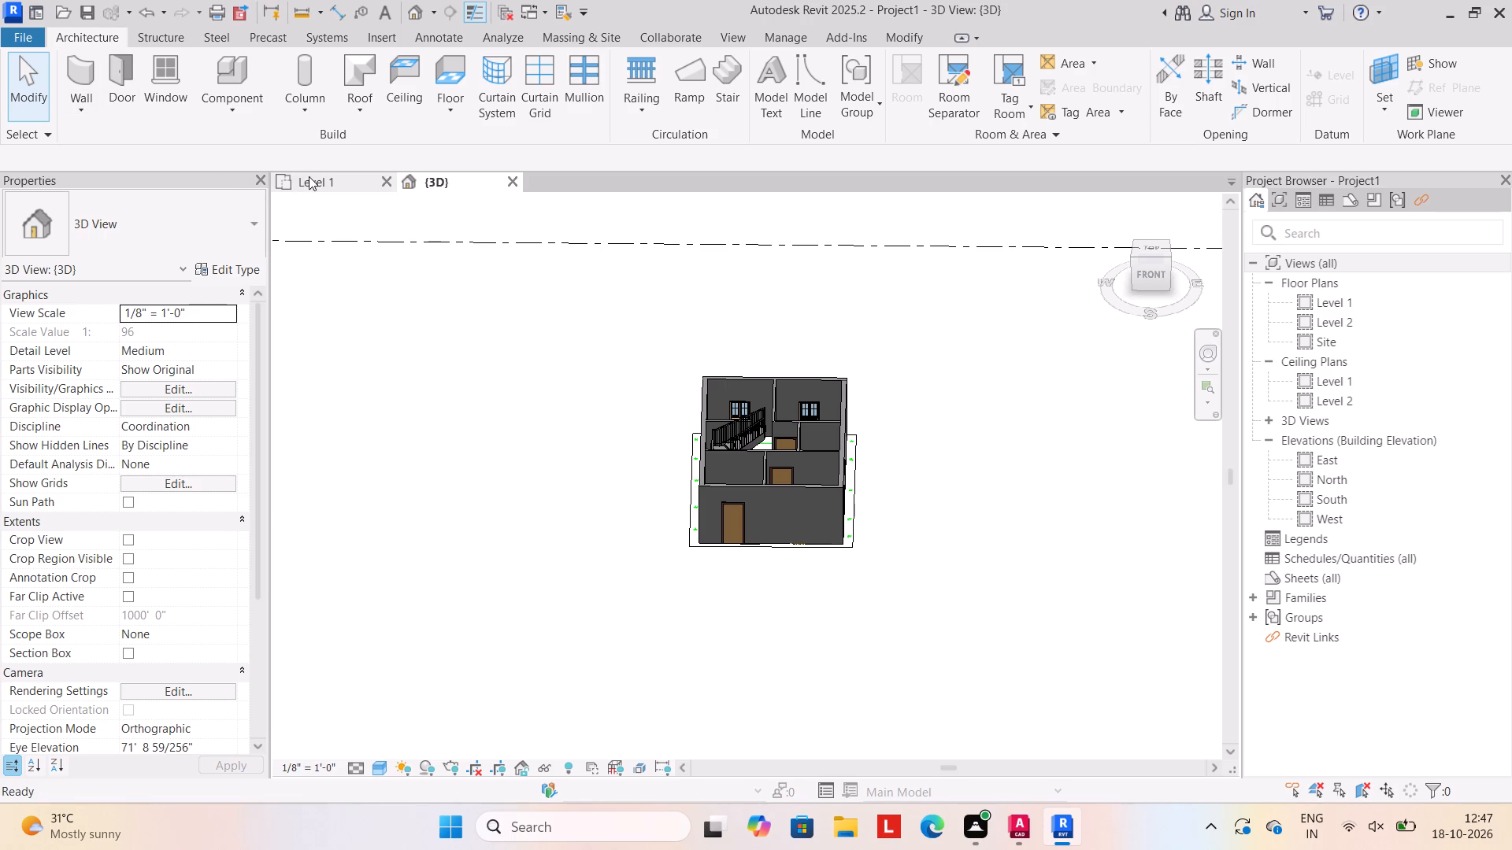
scroll(445, 382, "down", 3)
middle_click_drag(445, 382, 517, 398)
scroll(510, 395, "down", 1)
middle_click_drag(493, 400, 483, 413)
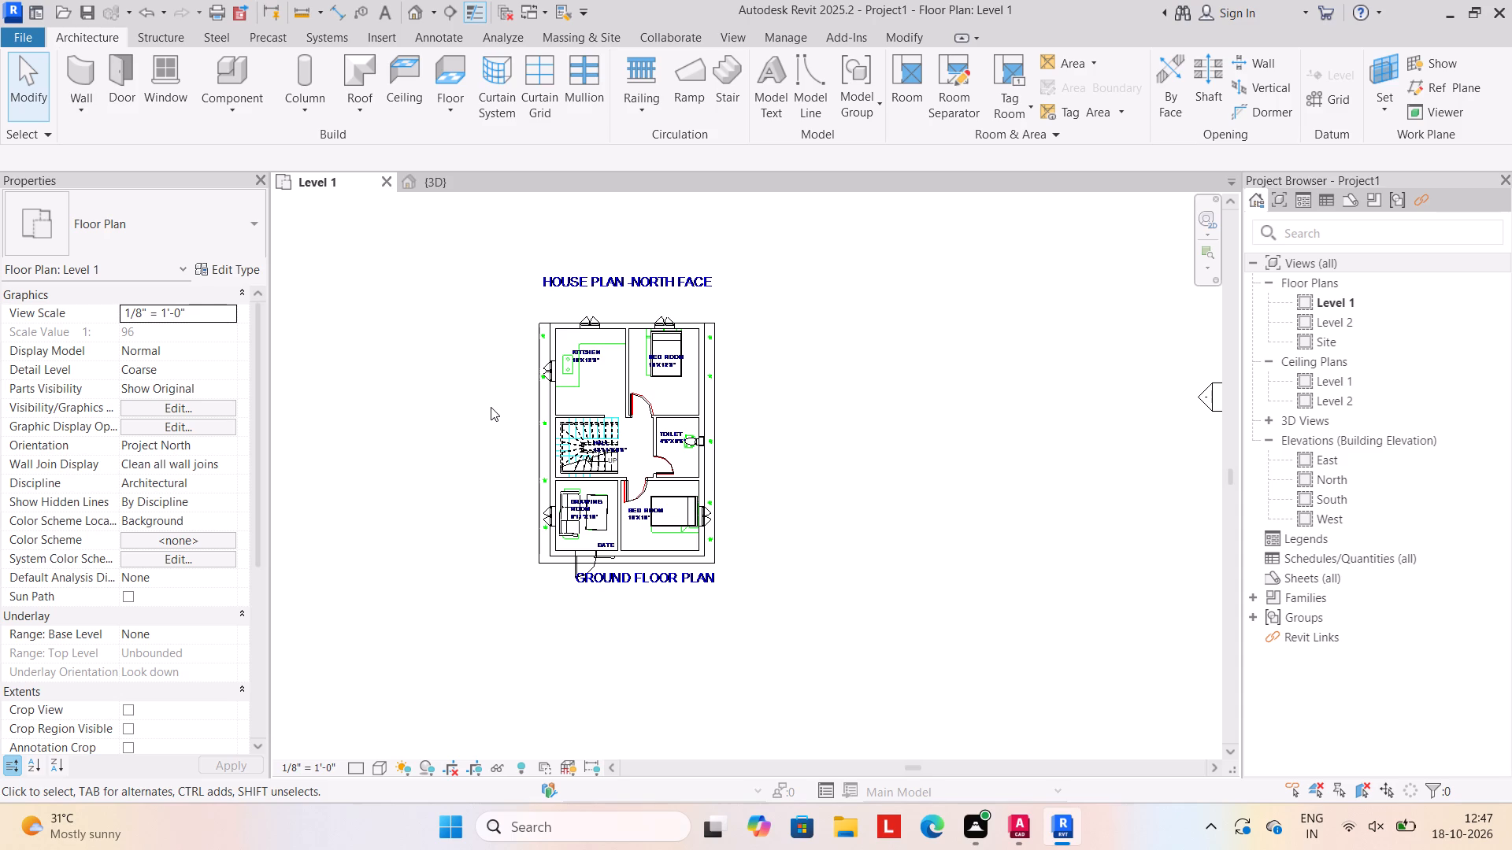
scroll(513, 408, "down", 1)
middle_click_drag(513, 410, 513, 445)
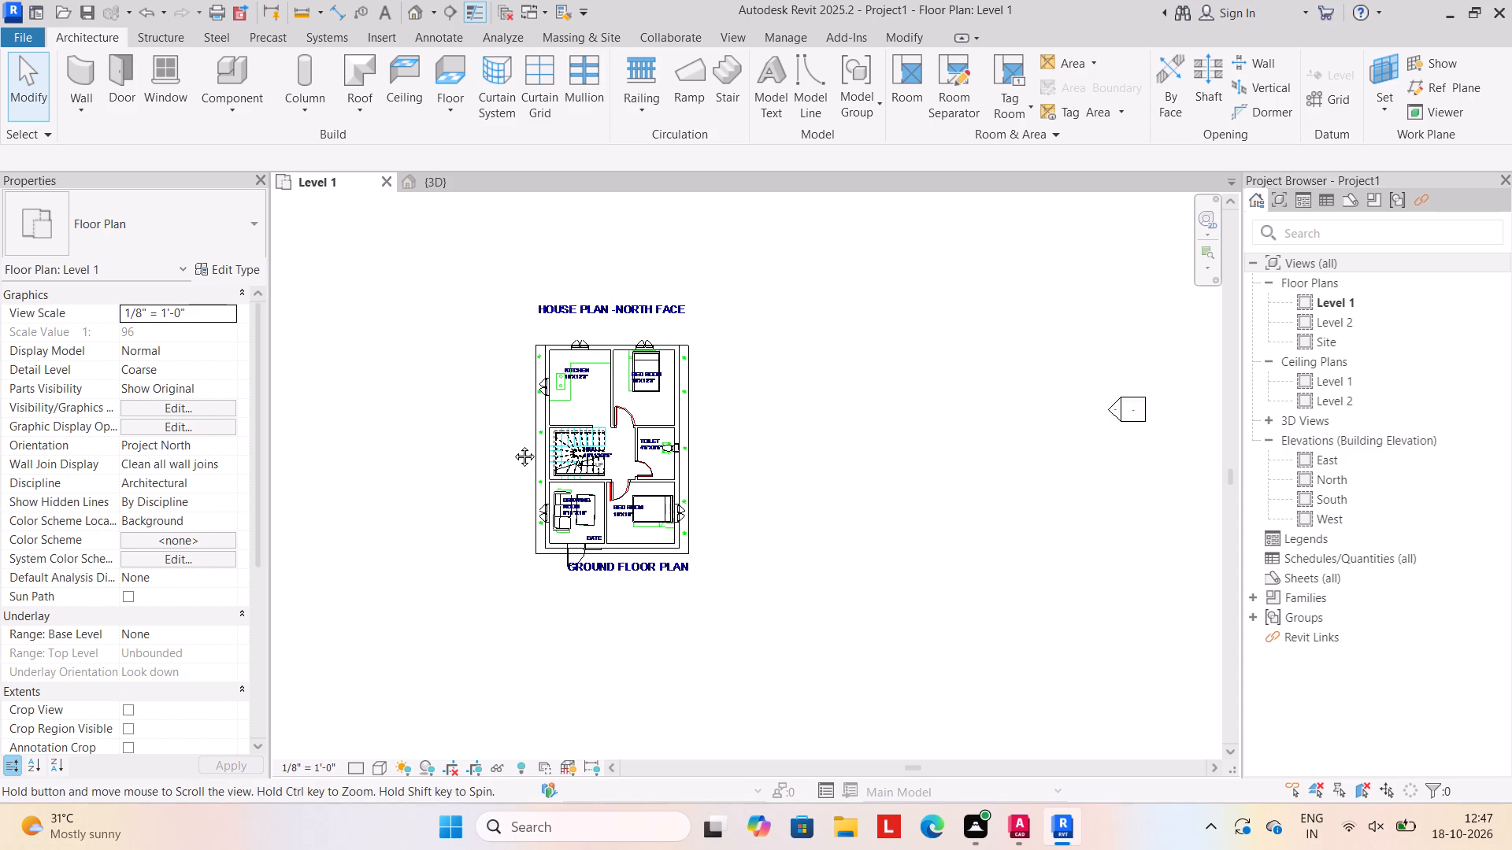
middle_click_drag(513, 445, 513, 449)
left_click(86, 116)
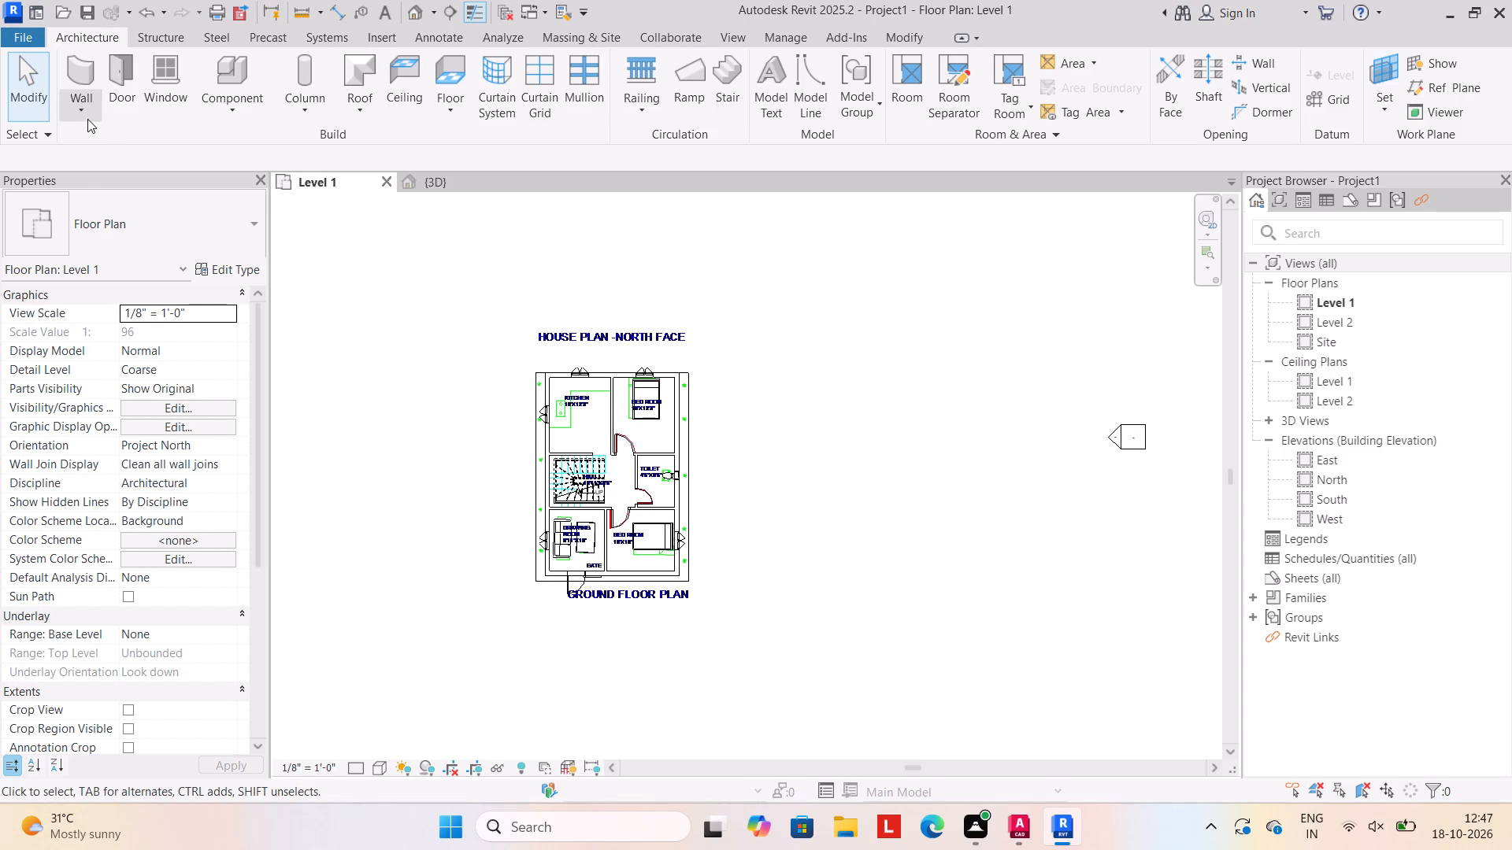
left_click(103, 135)
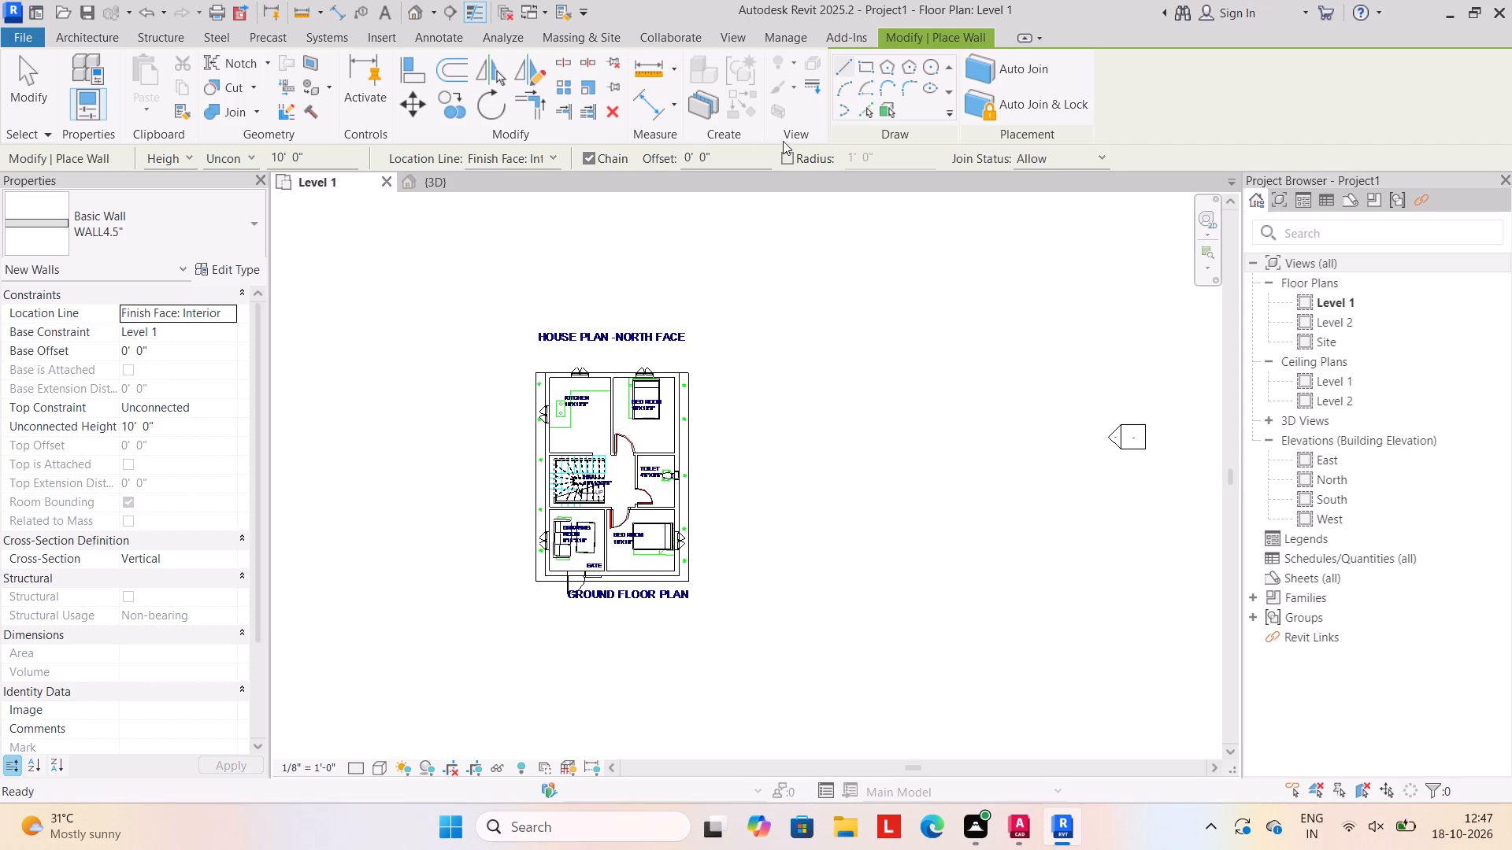
left_click(862, 68)
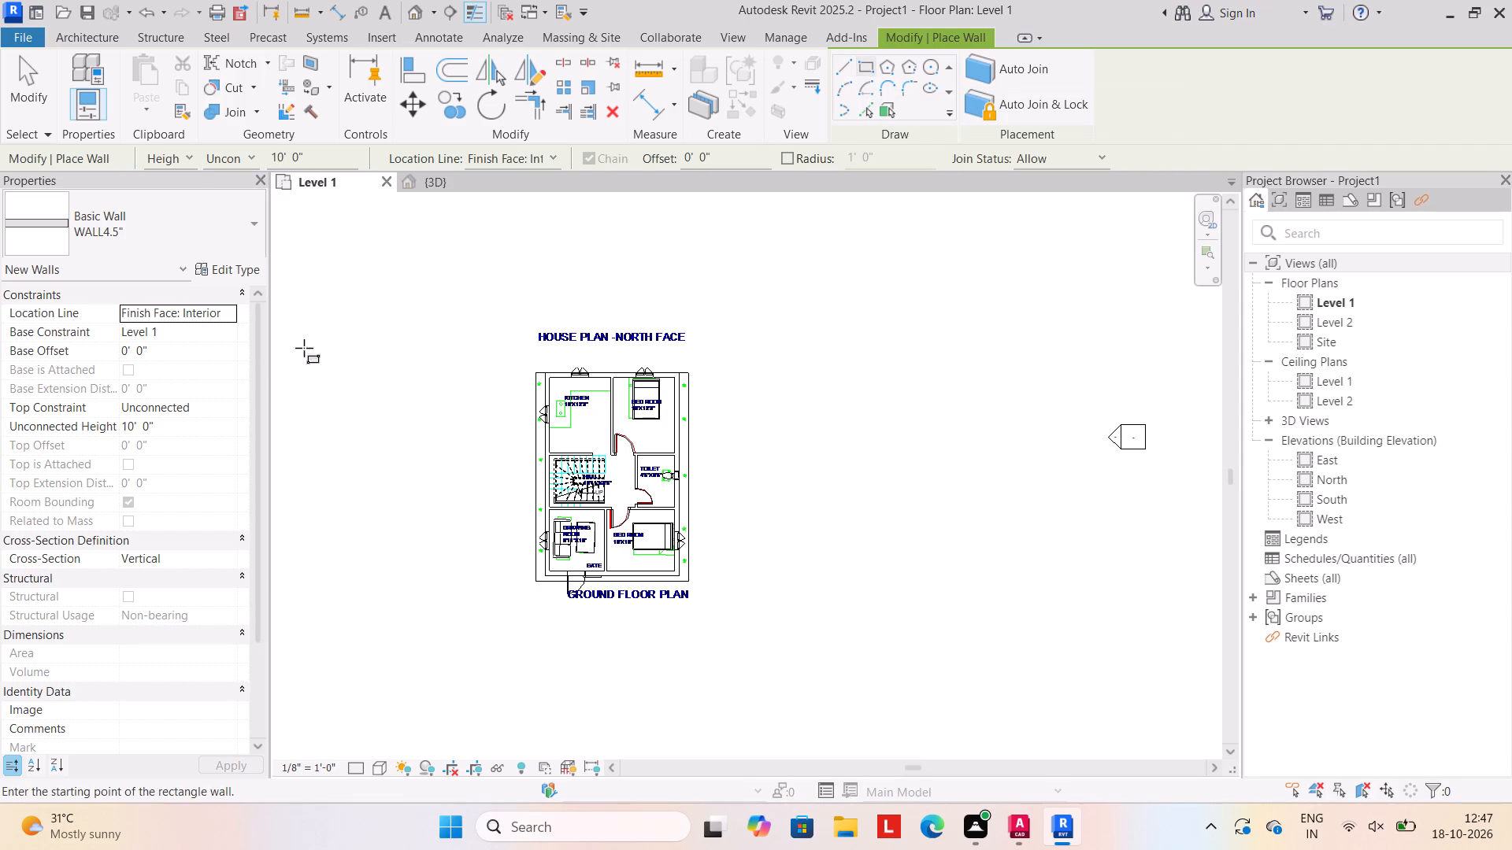
left_click(187, 422)
type("5'")
key("Return")
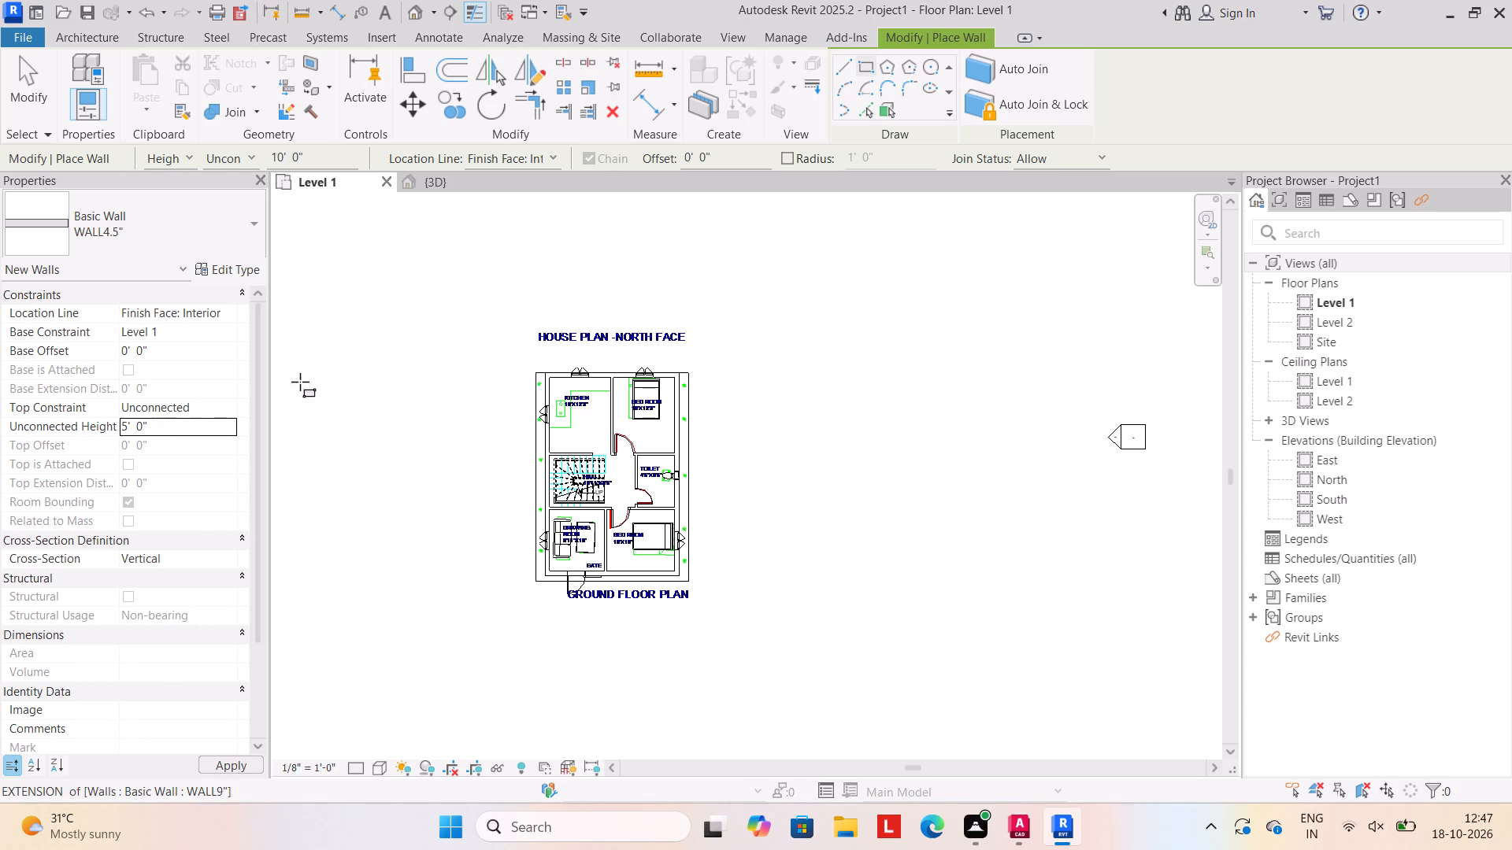
left_click(508, 314)
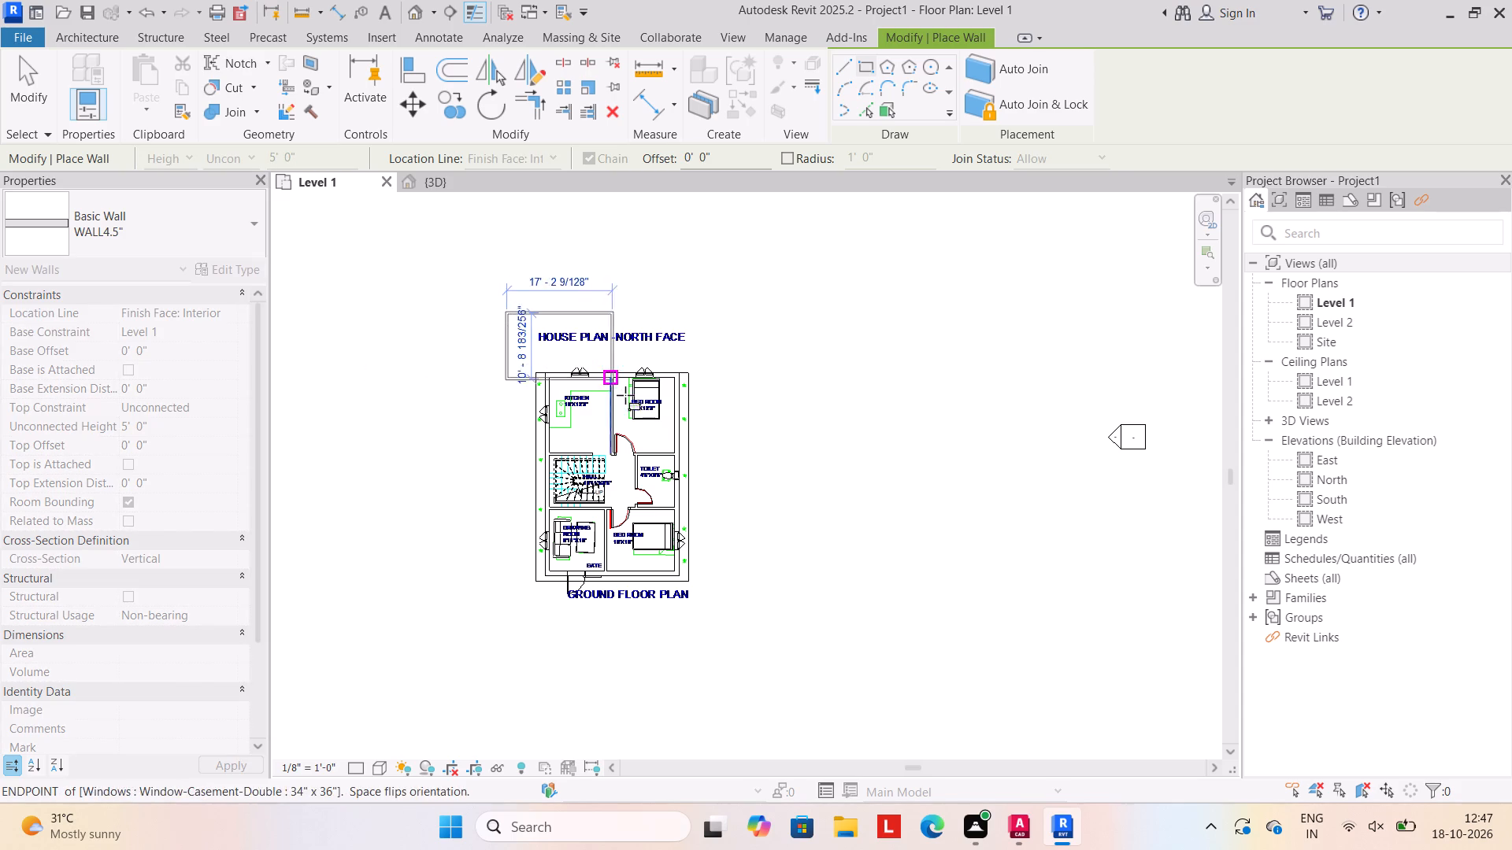
left_click(731, 637)
left_click(448, 189)
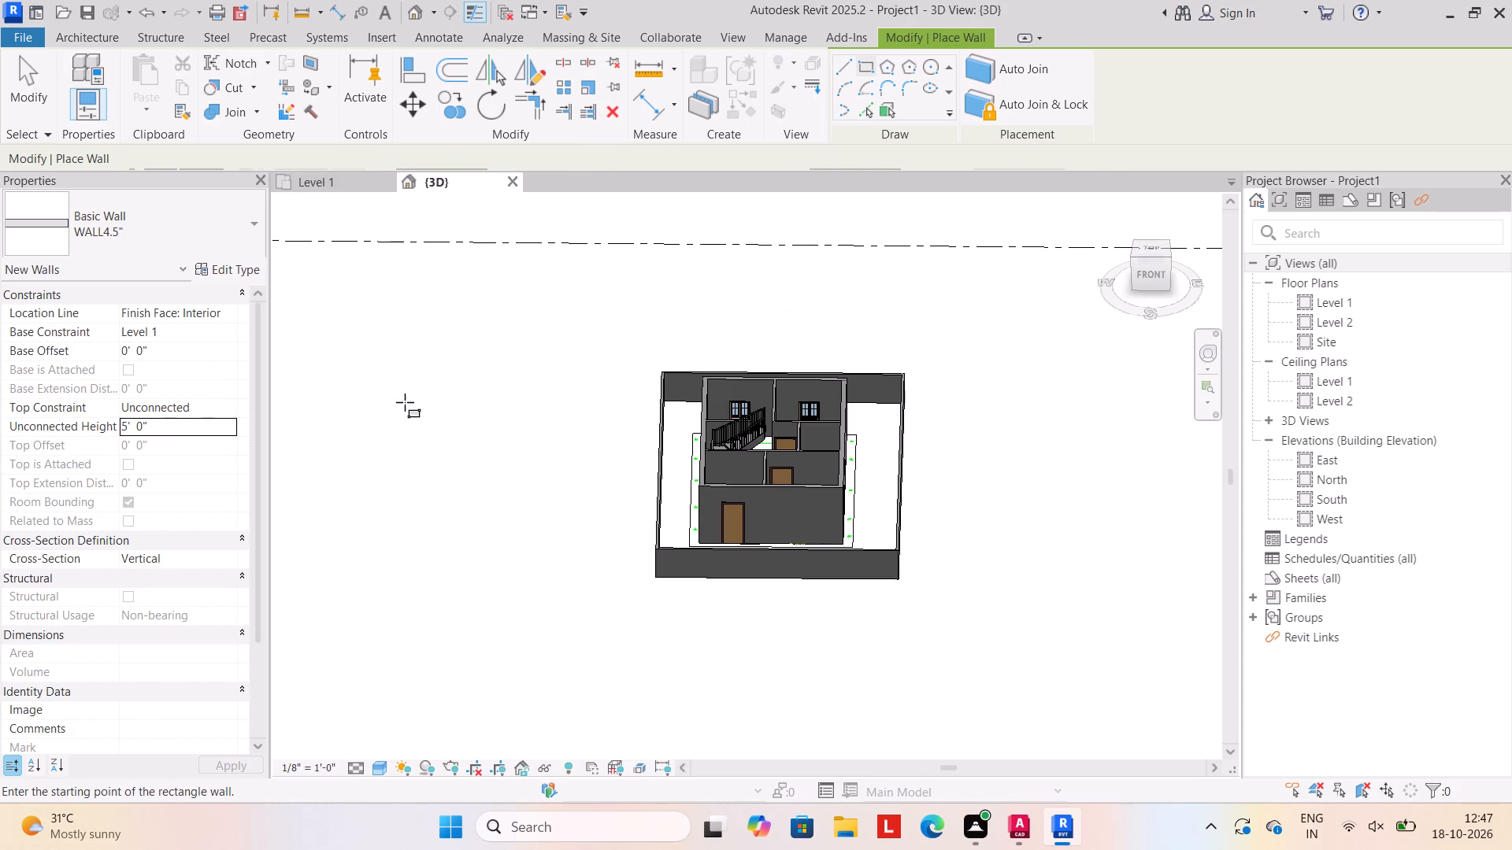
key("Escape")
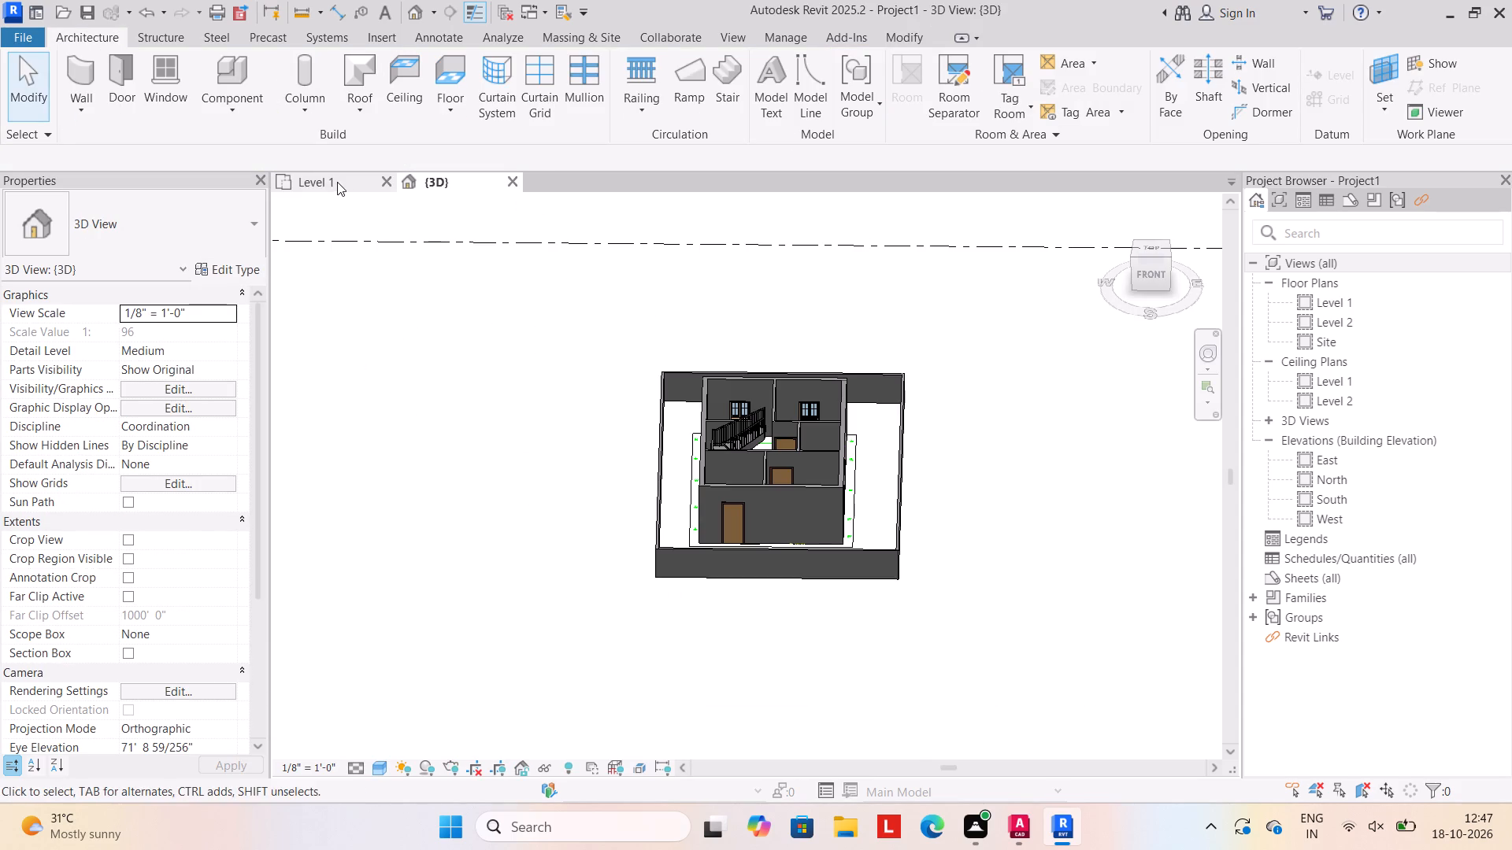
Create a Generic - 12" floor on Level 1 with a rectangular boundary between the boundary wall's outer corners, and finish the sketch.
left_click(336, 180)
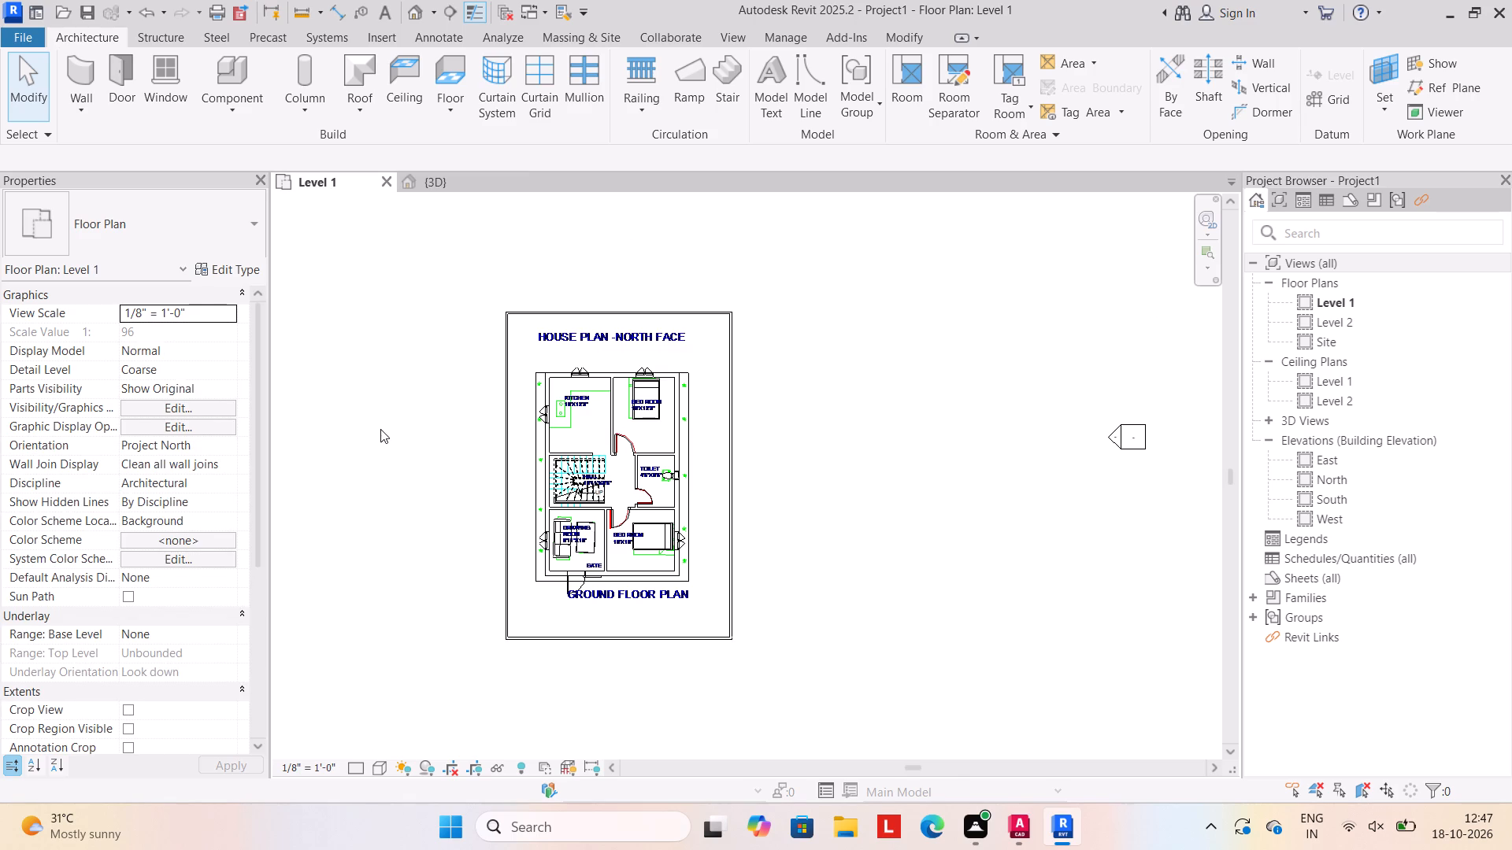
left_click(449, 115)
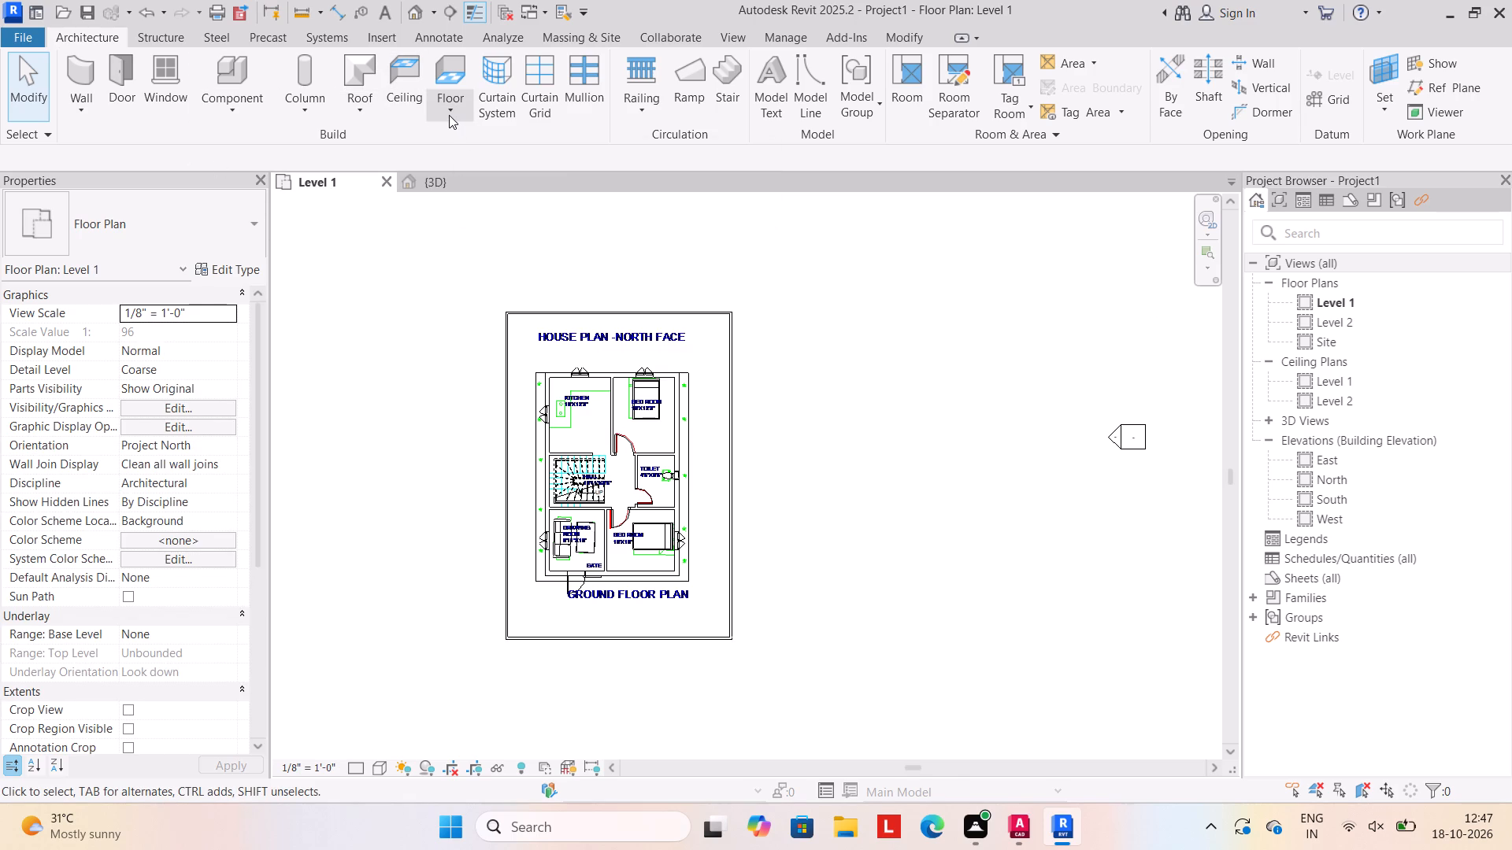
left_click(453, 135)
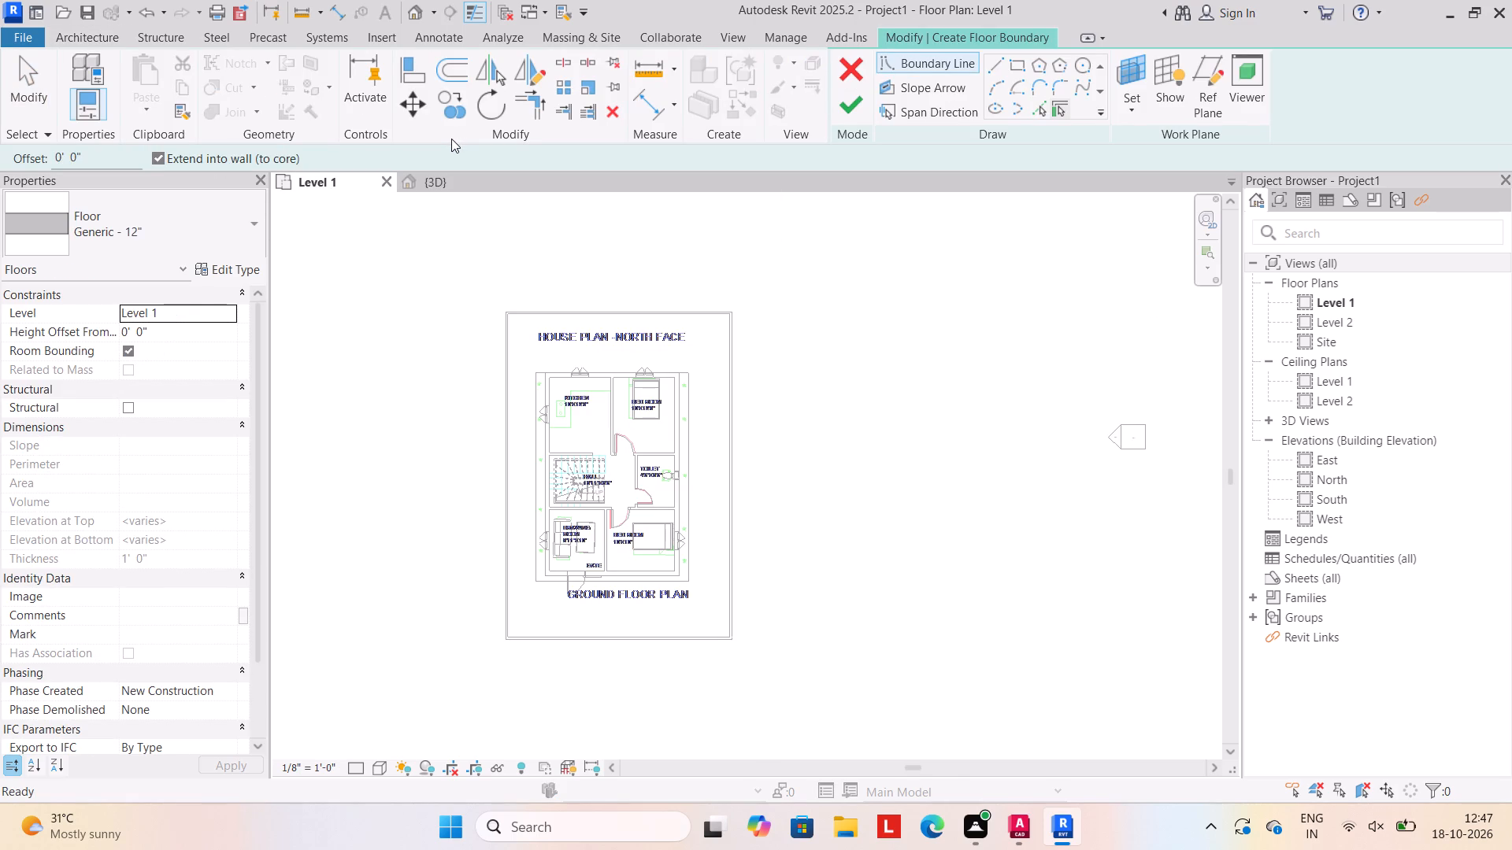
left_click(1018, 63)
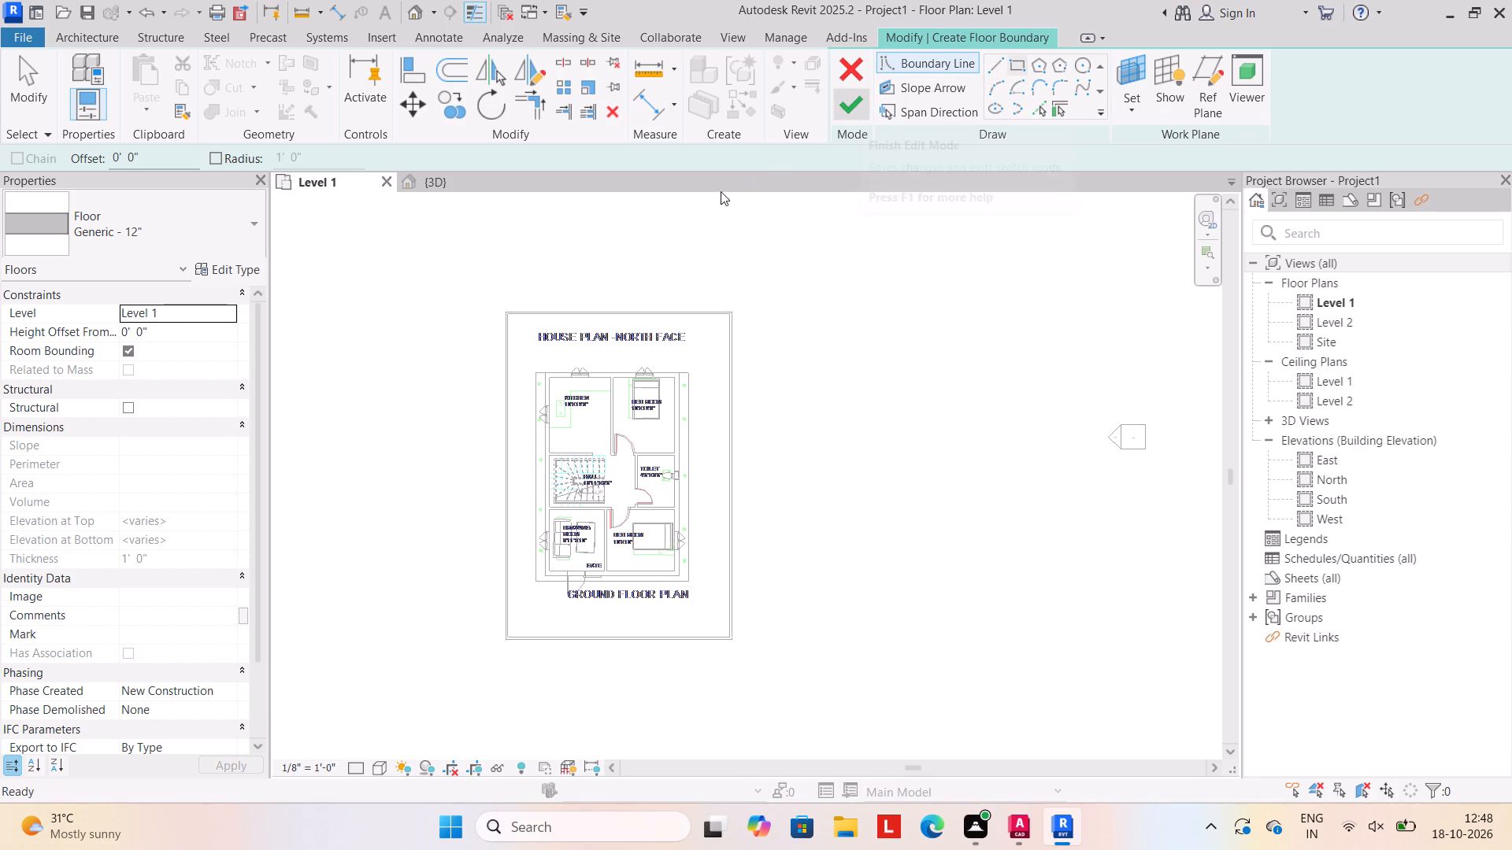
scroll(550, 360, "up", 2)
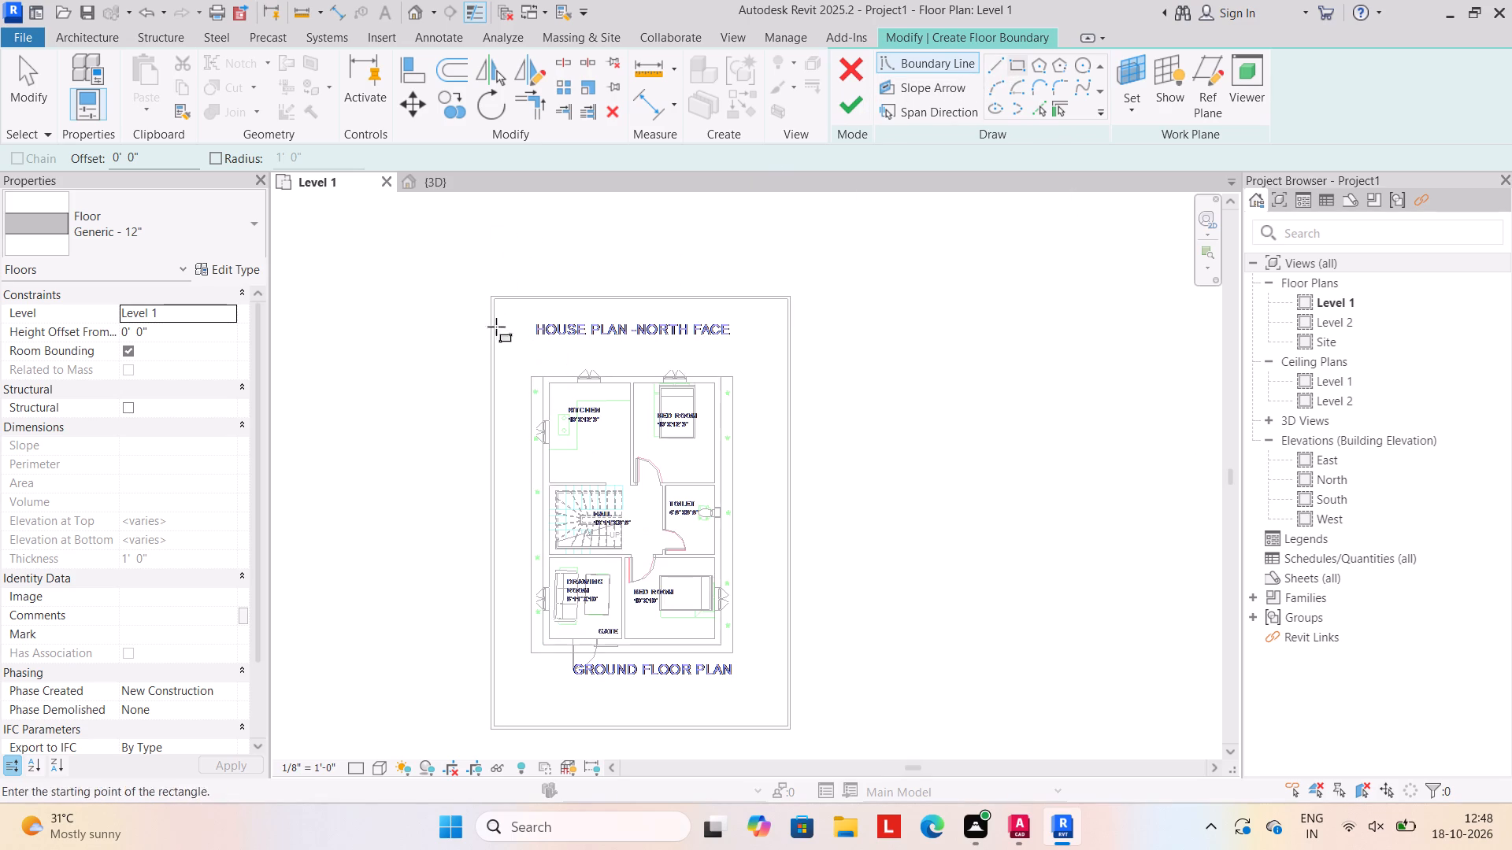
scroll(513, 308, "up", 7)
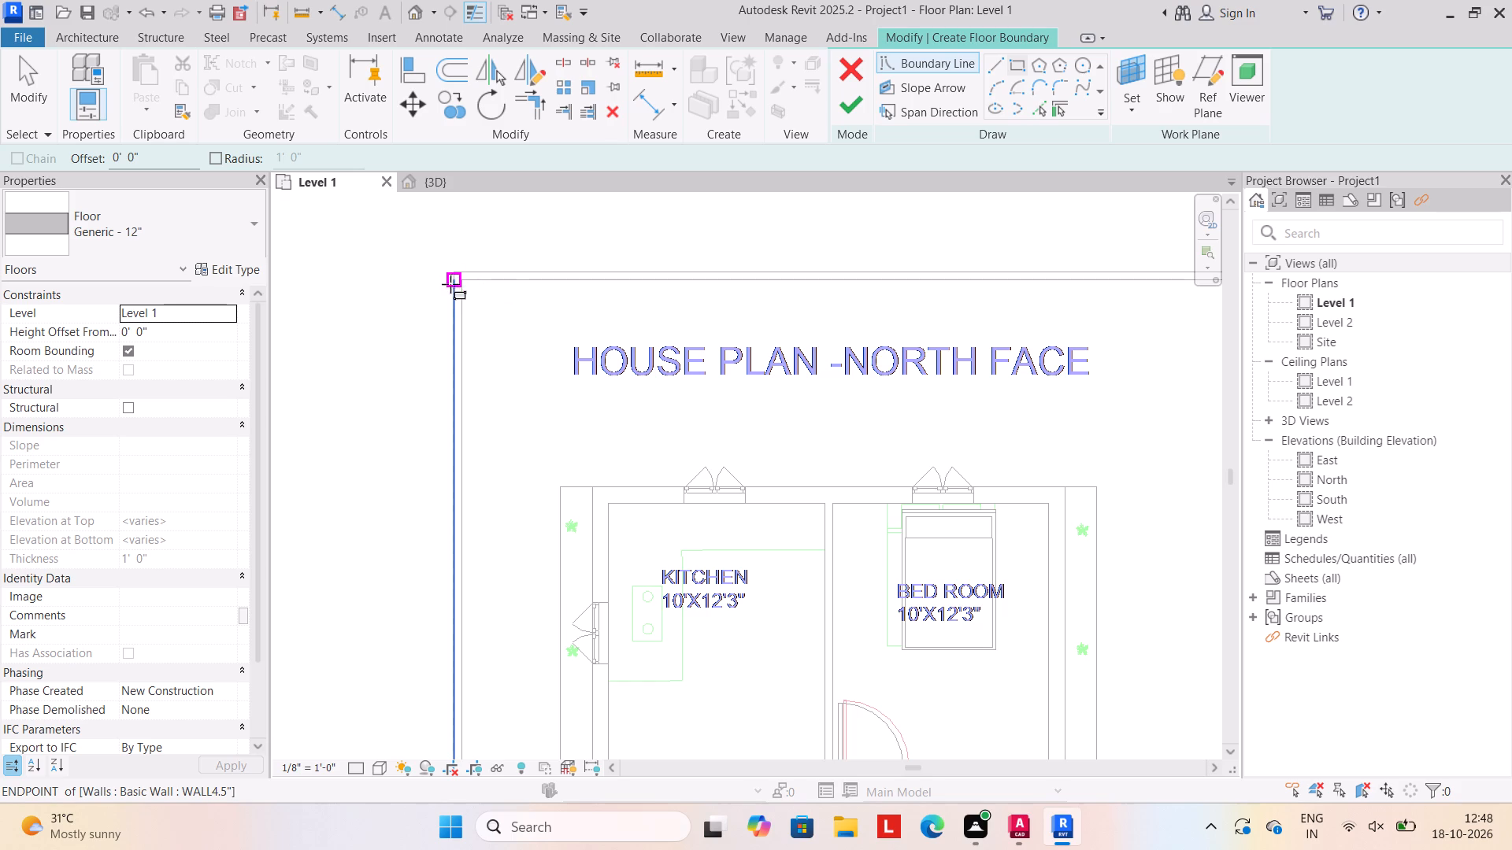
left_click_drag(454, 272, 465, 290)
scroll(811, 571, "down", 2)
middle_click_drag(811, 570, 753, 432)
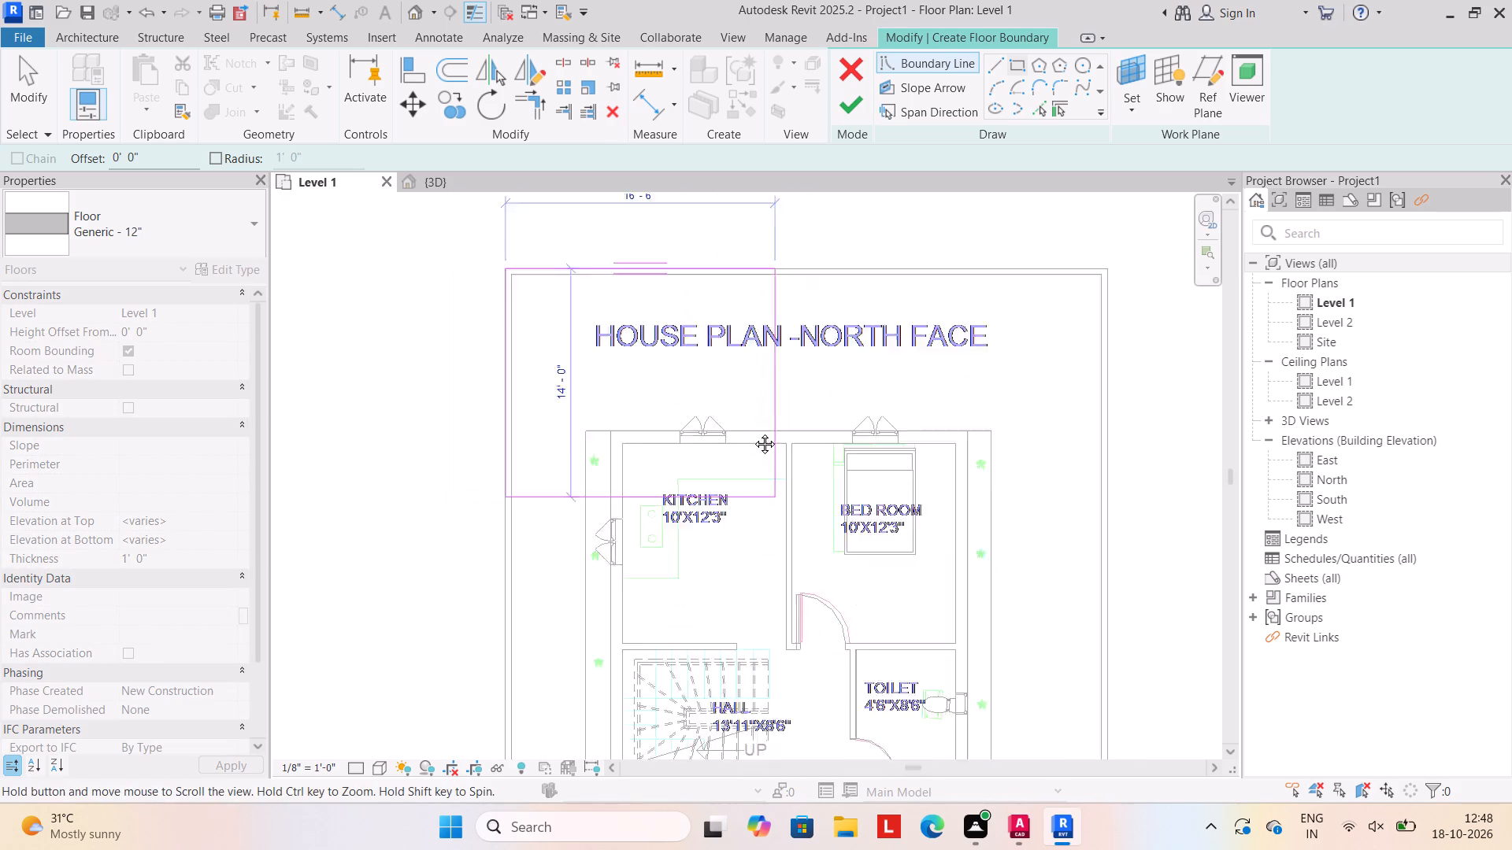
middle_click_drag(753, 432, 740, 368)
scroll(899, 636, "down", 3)
middle_click_drag(898, 631, 828, 367)
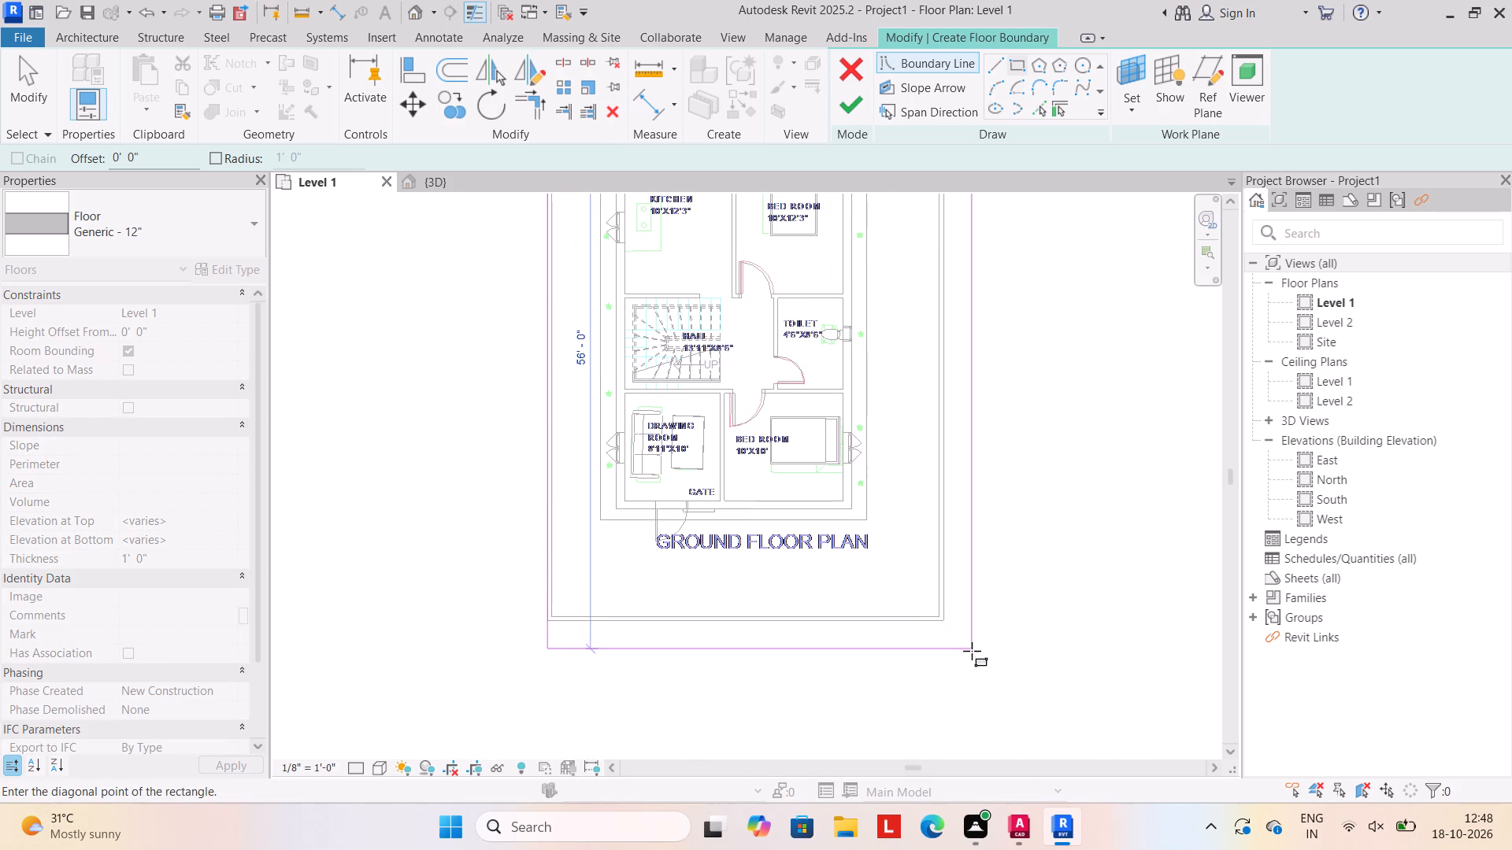
scroll(971, 650, "up", 4)
left_click(927, 604)
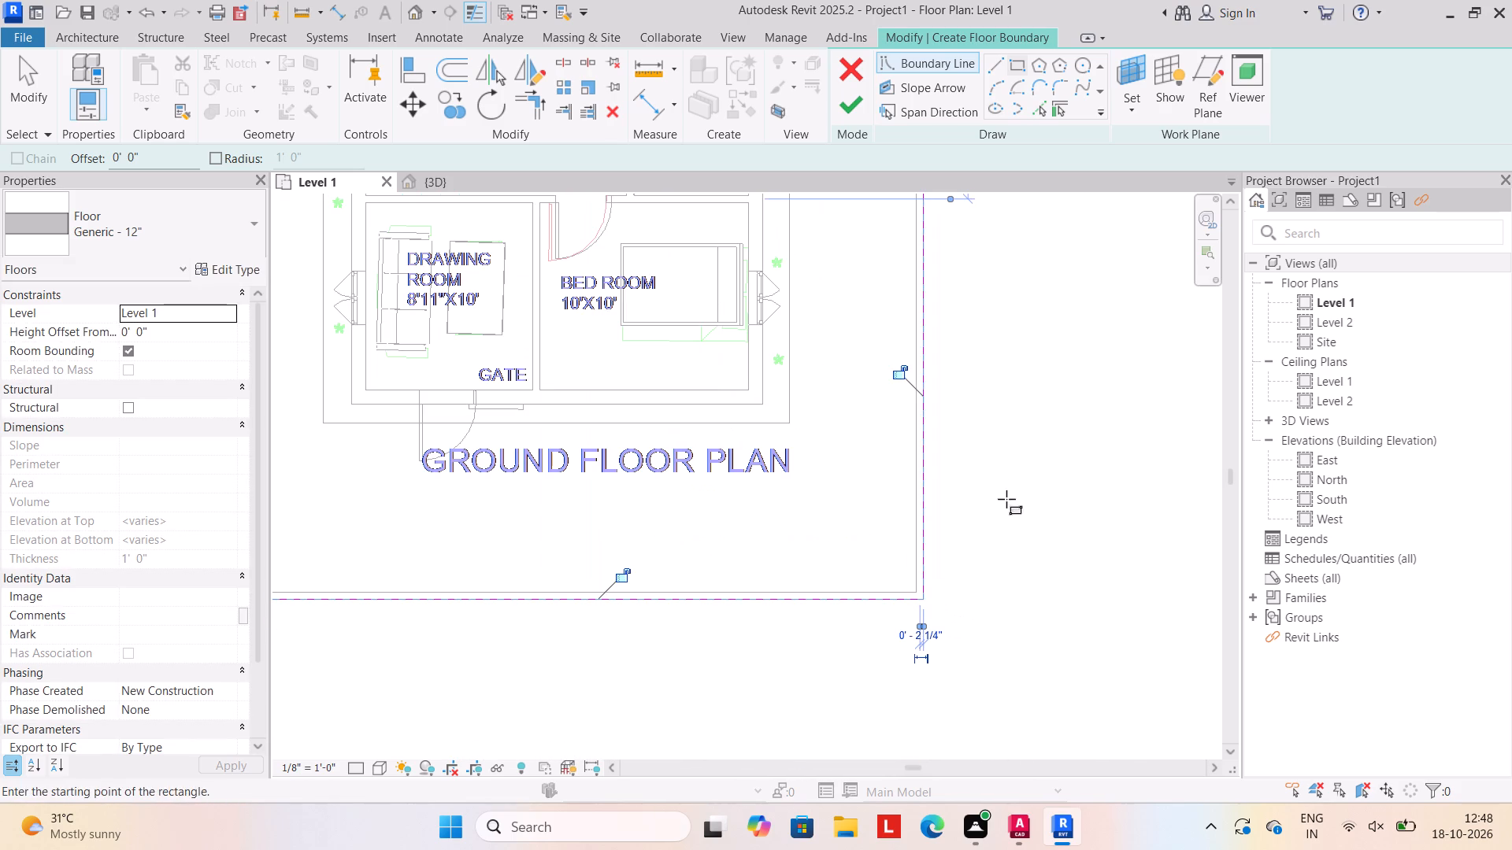
left_click(843, 107)
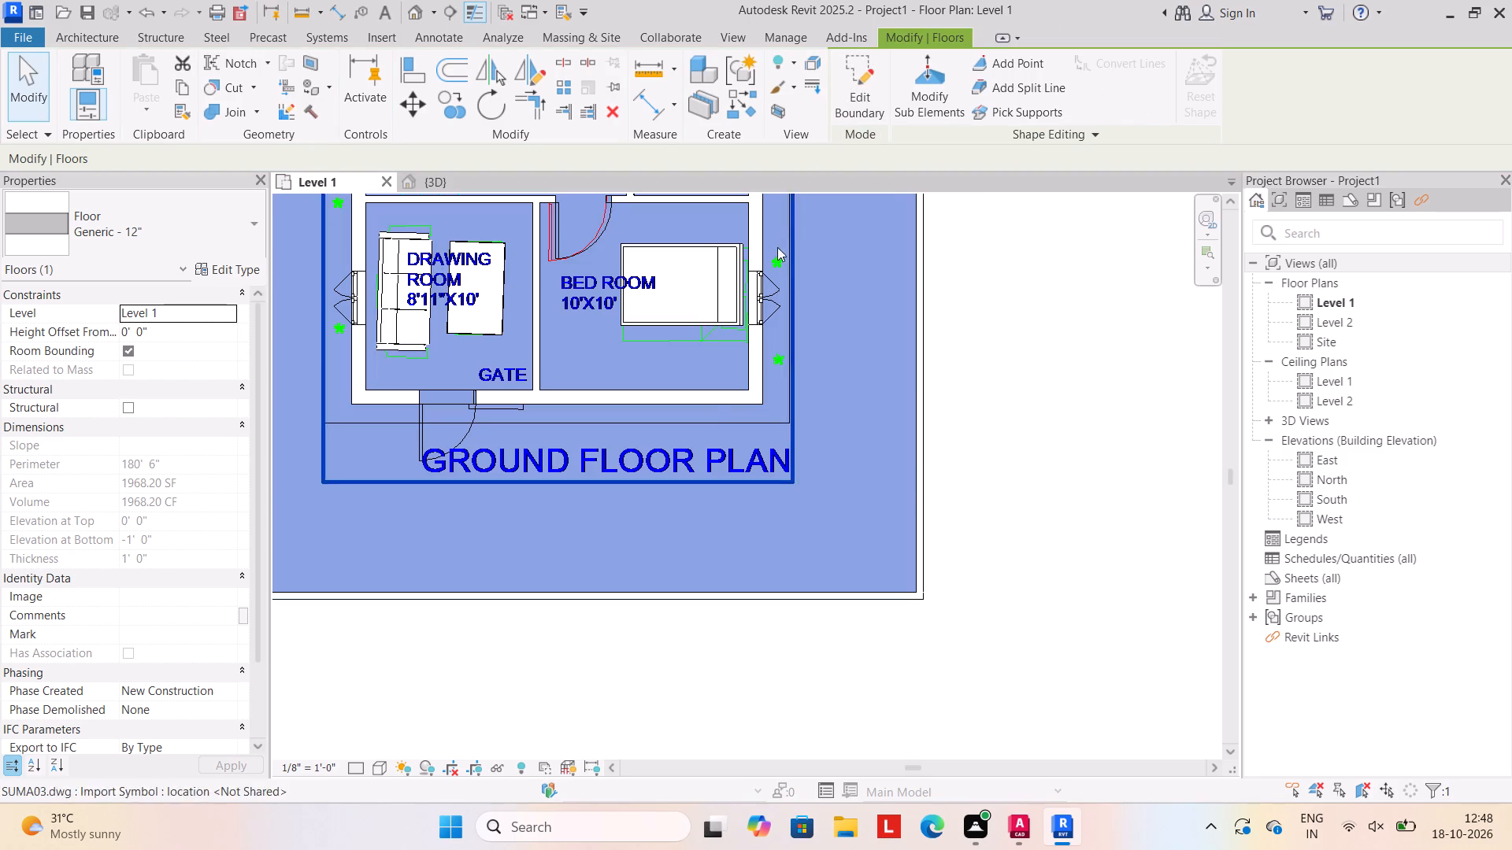
Set the structure layer thickness of the floor's type to 6" and deselect the floor.
left_click(223, 265)
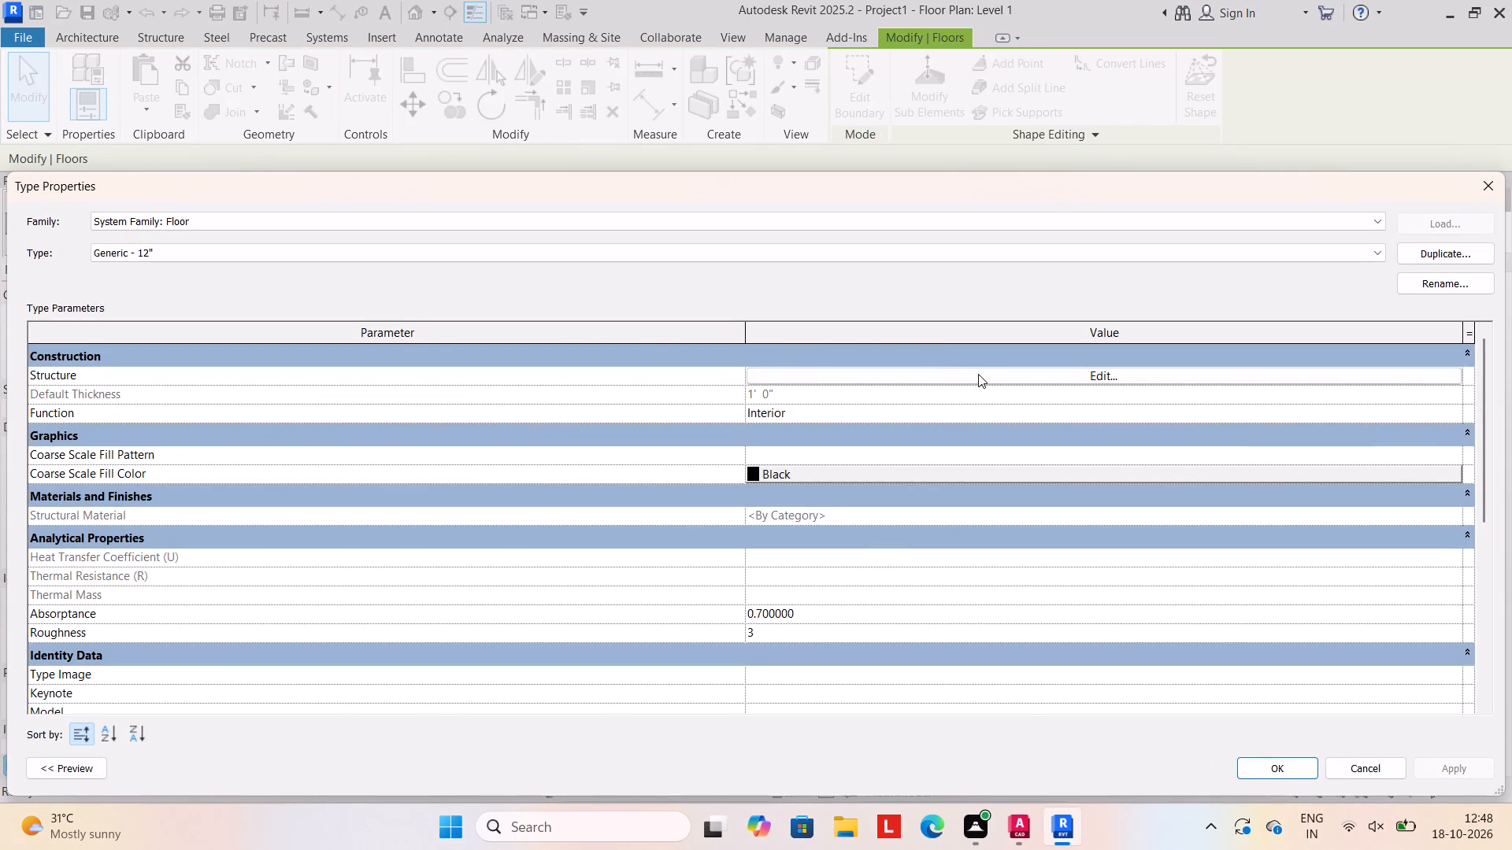
left_click(978, 374)
left_click(781, 369)
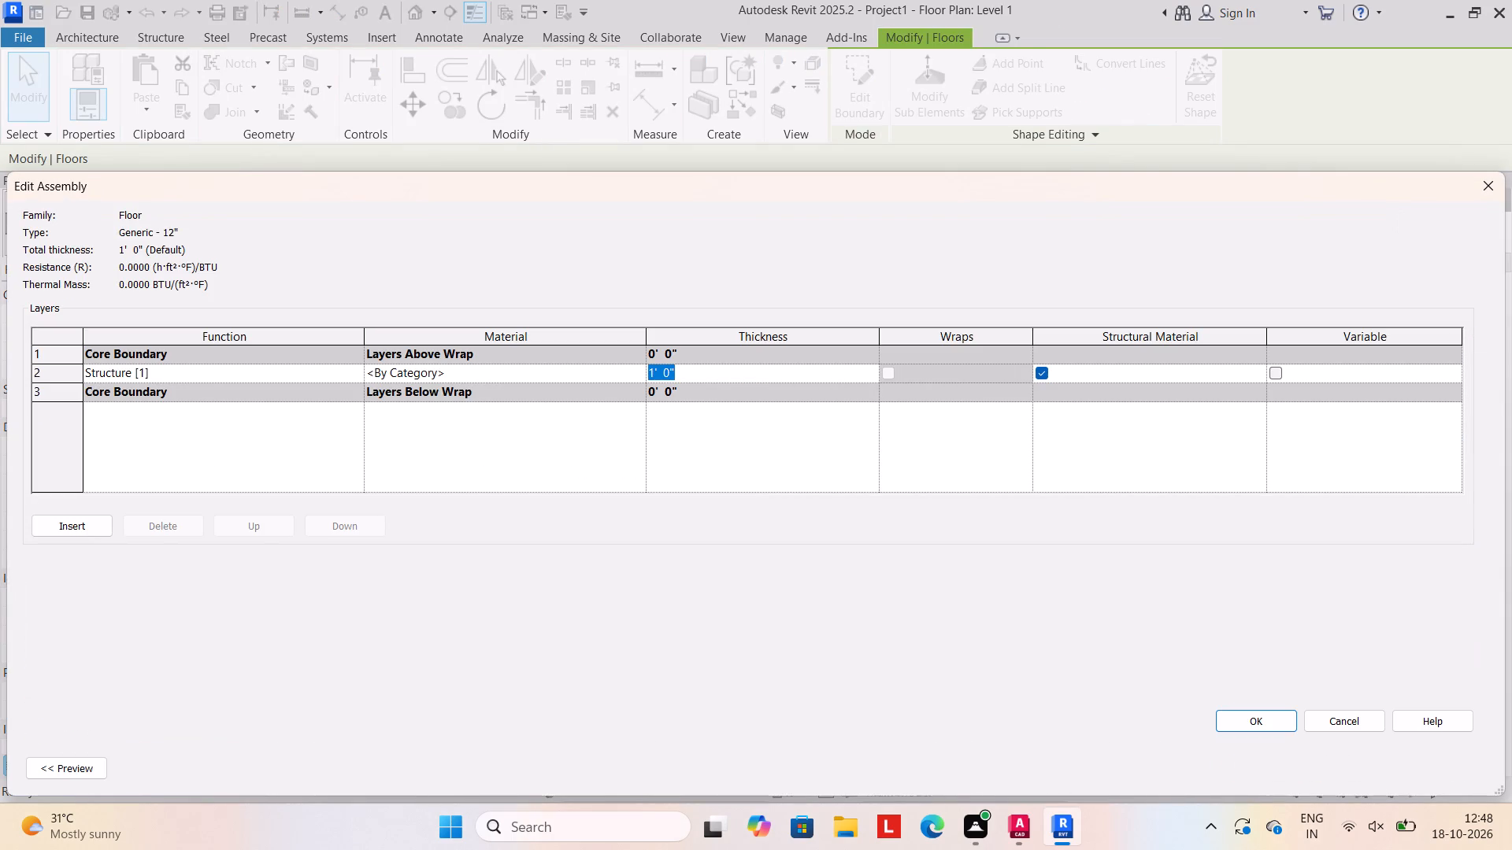
type("6\"")
key("Return")
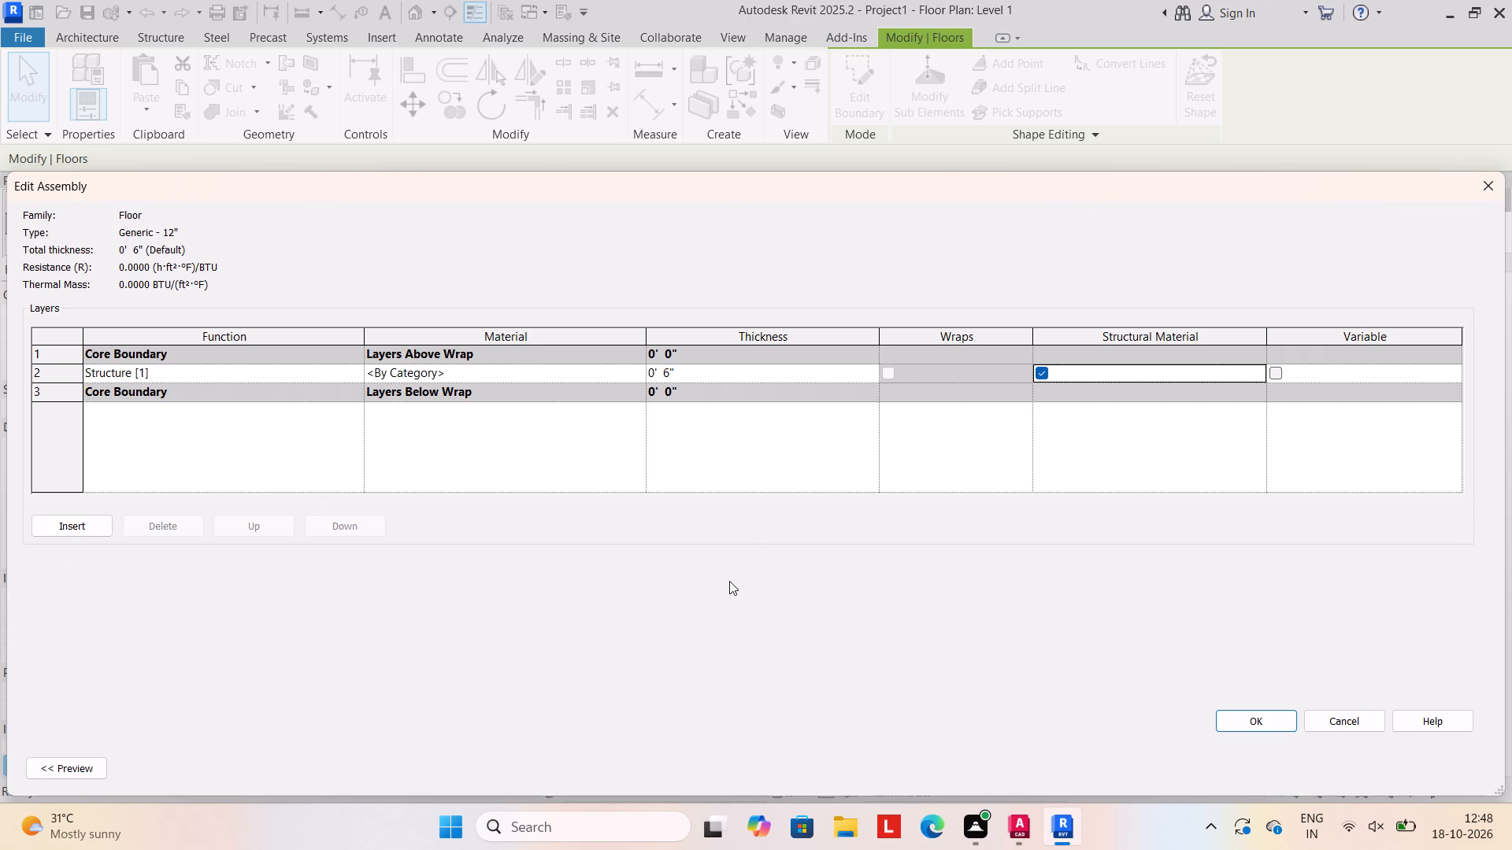
left_click(1268, 715)
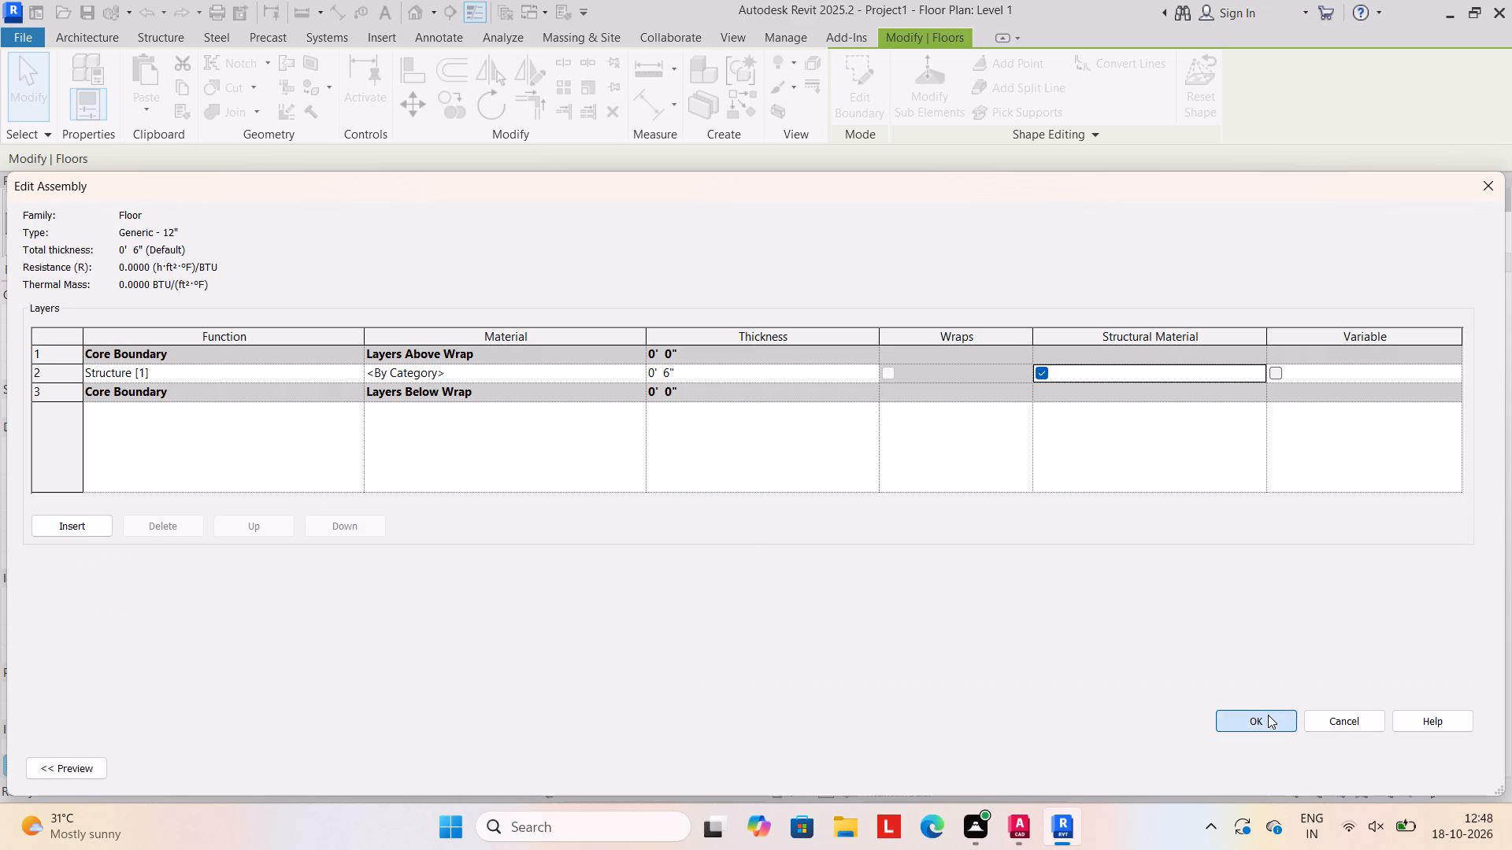
left_click(1467, 767)
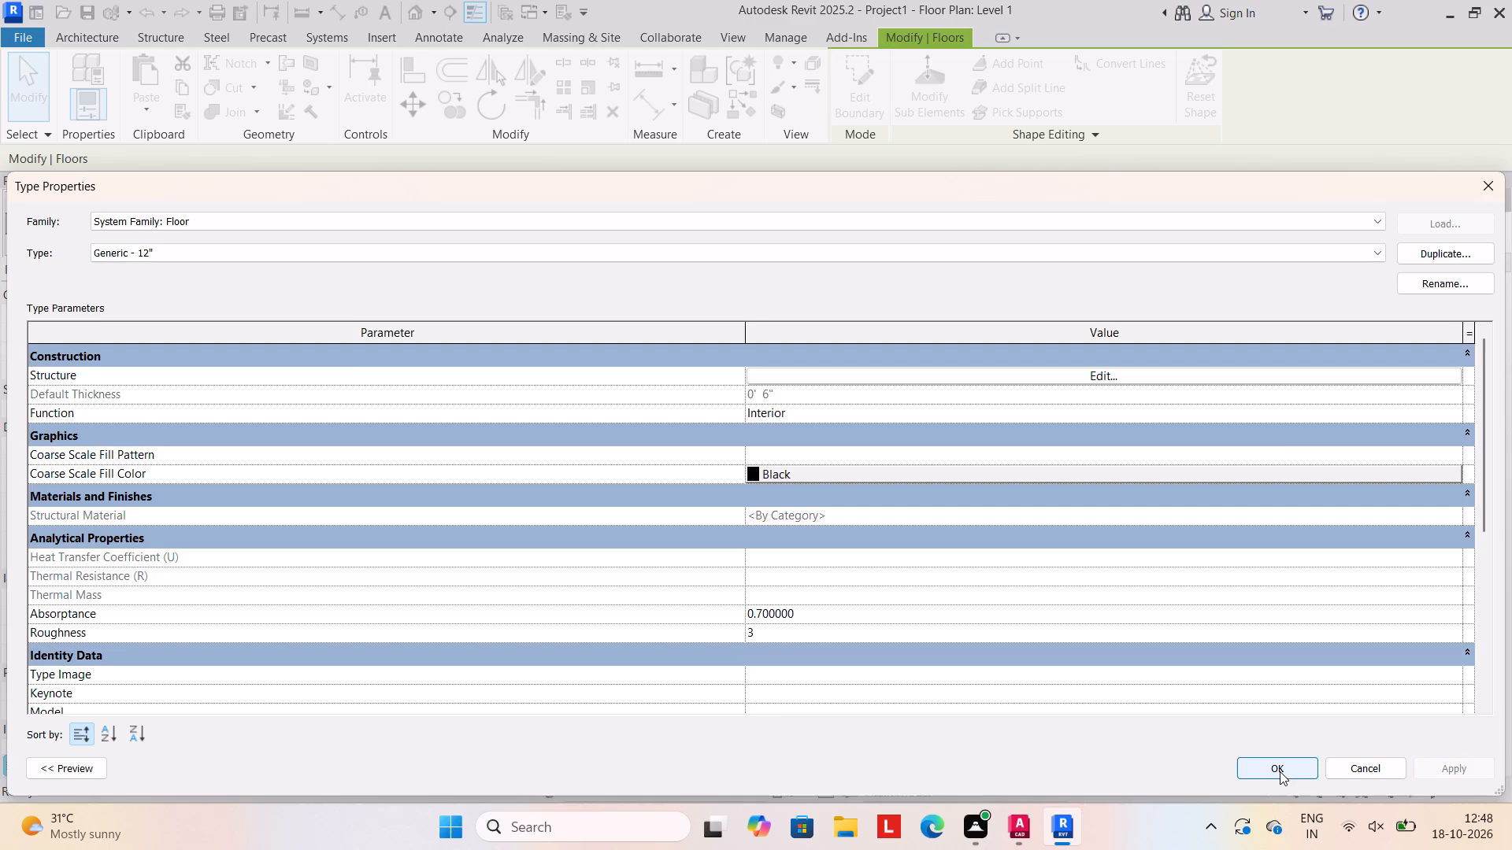
left_click(1280, 771)
left_click(707, 686)
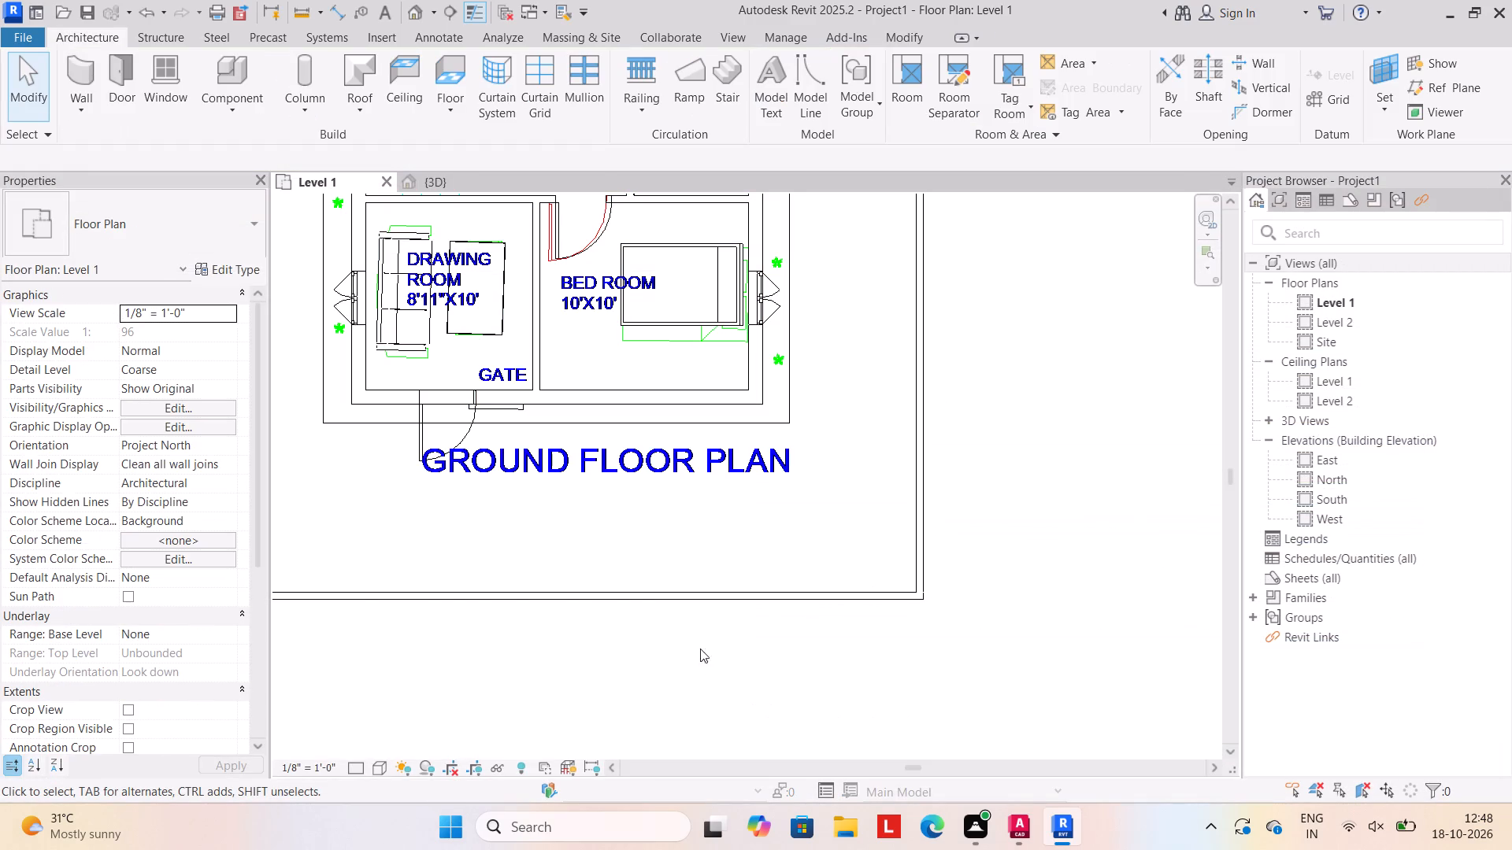
Examine the floor and boundary wall in the 3D view and review the floor's type properties without editing them.
left_click(447, 176)
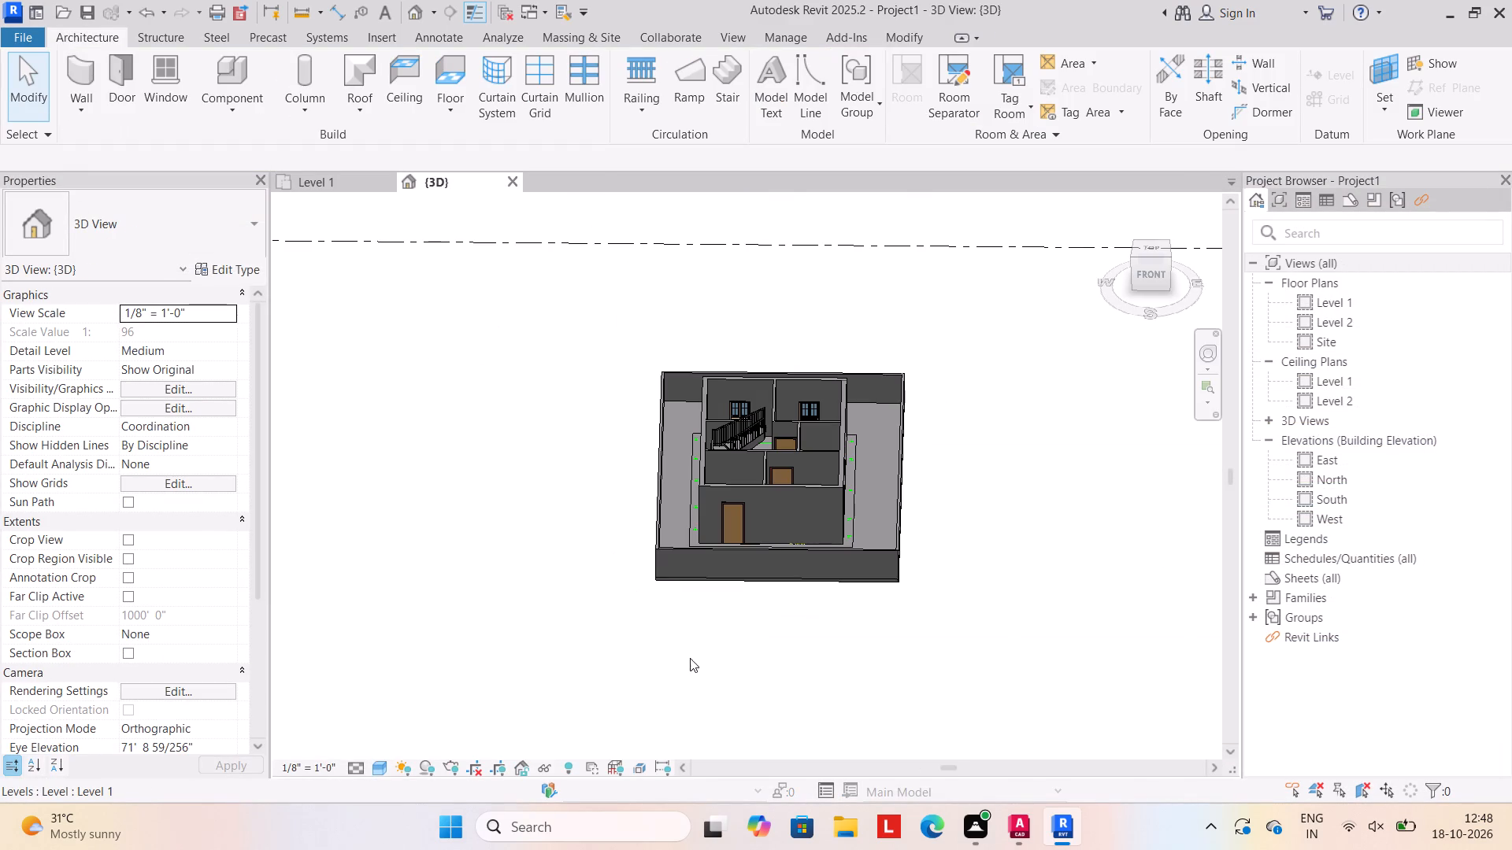
scroll(821, 627, "up", 3)
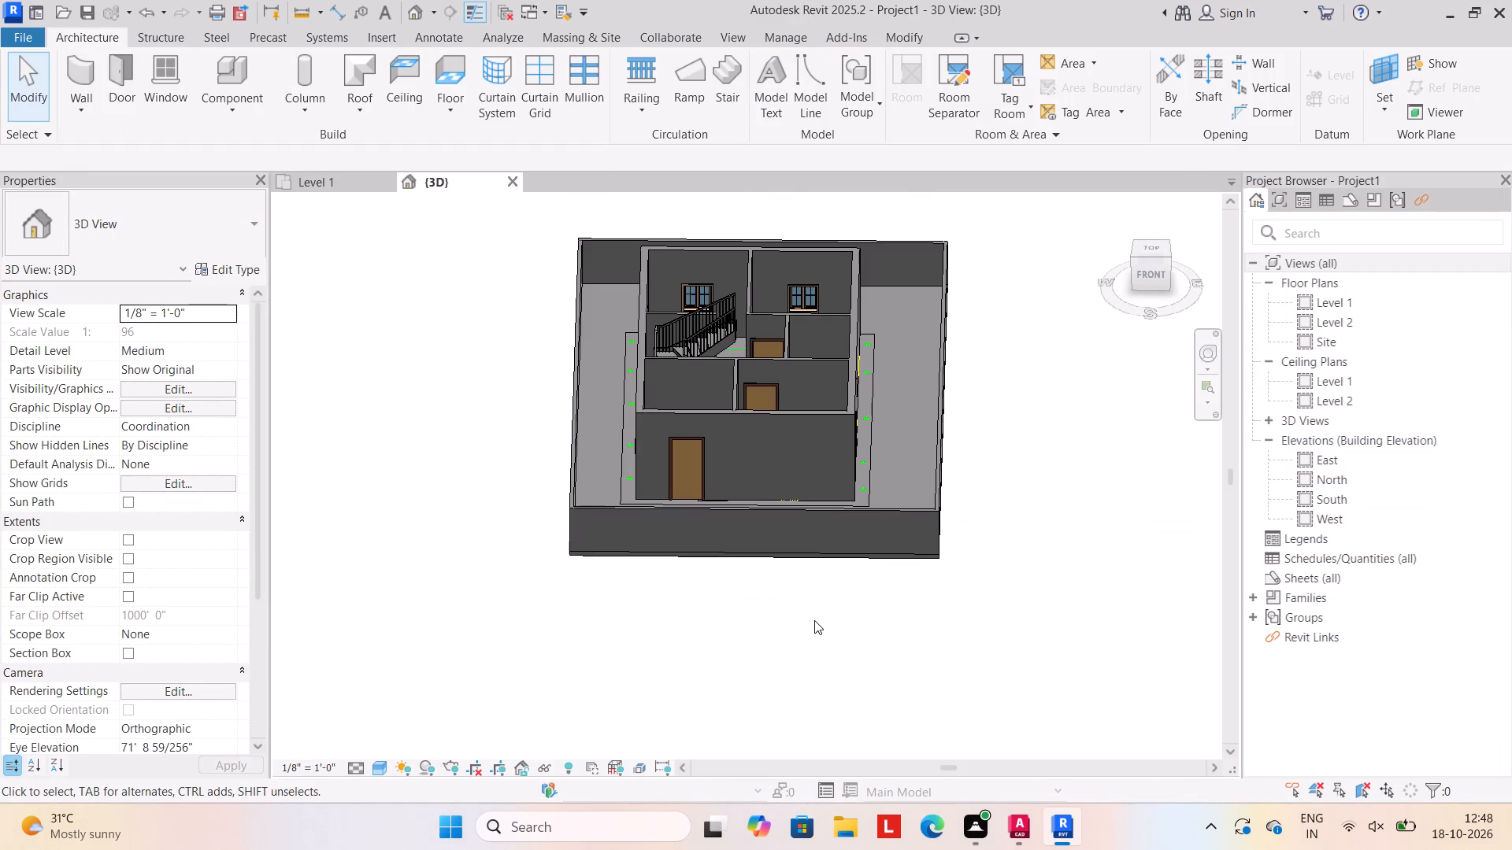
left_click(812, 556)
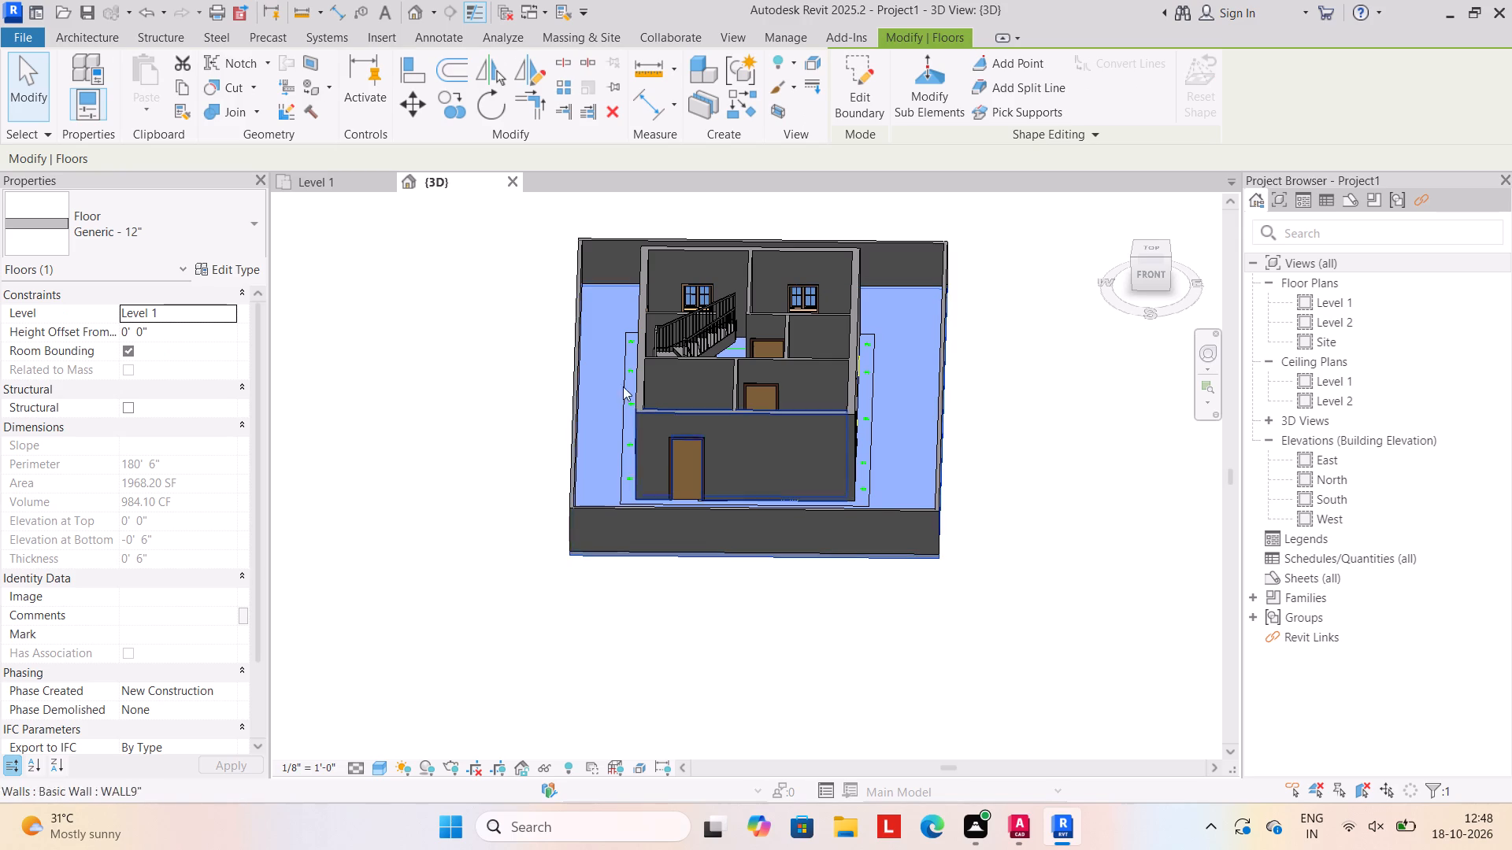
left_click(232, 267)
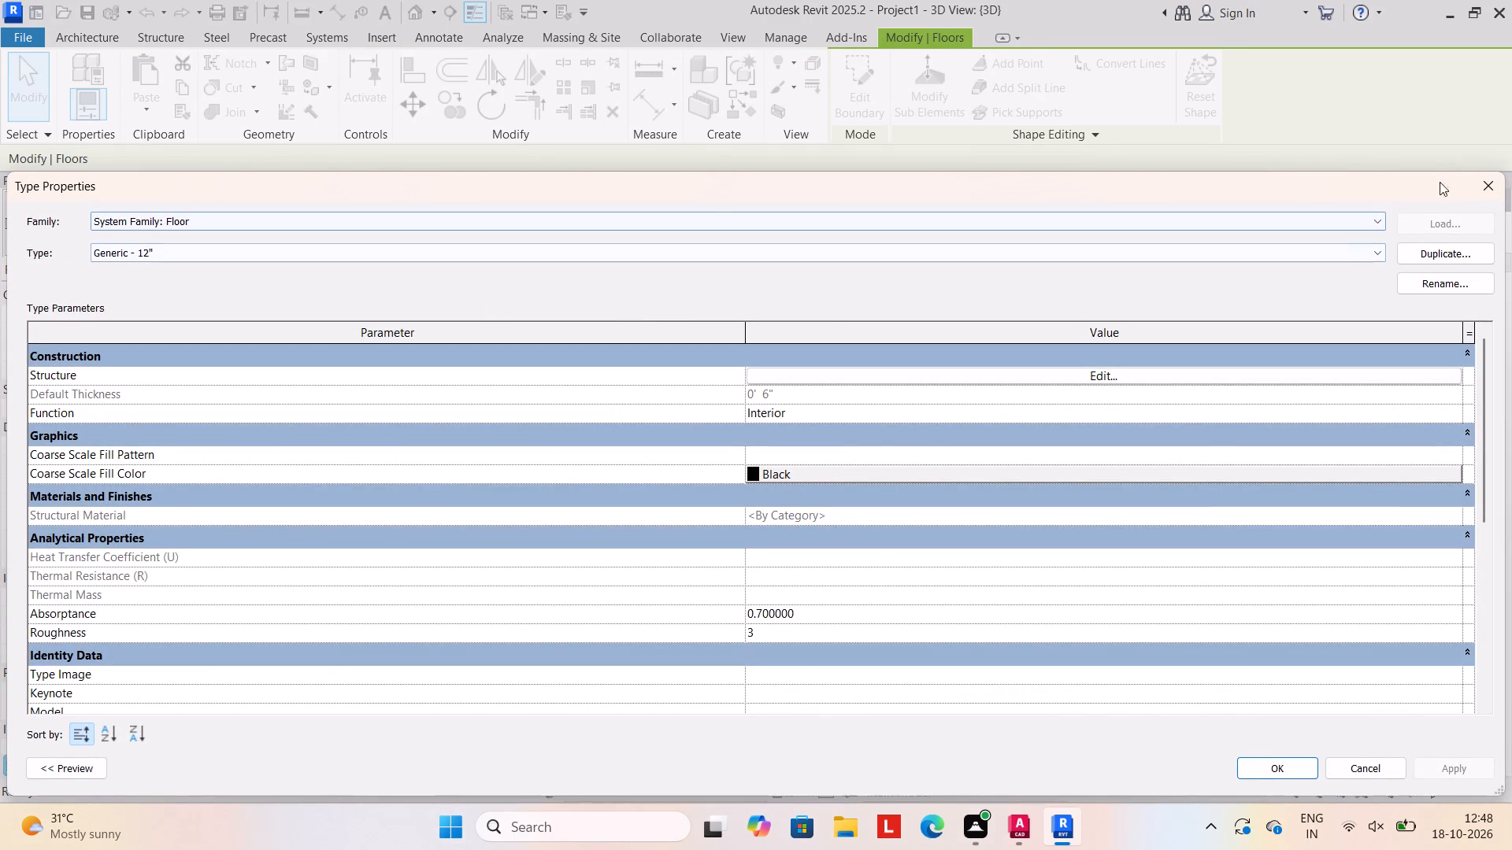
left_click(1484, 177)
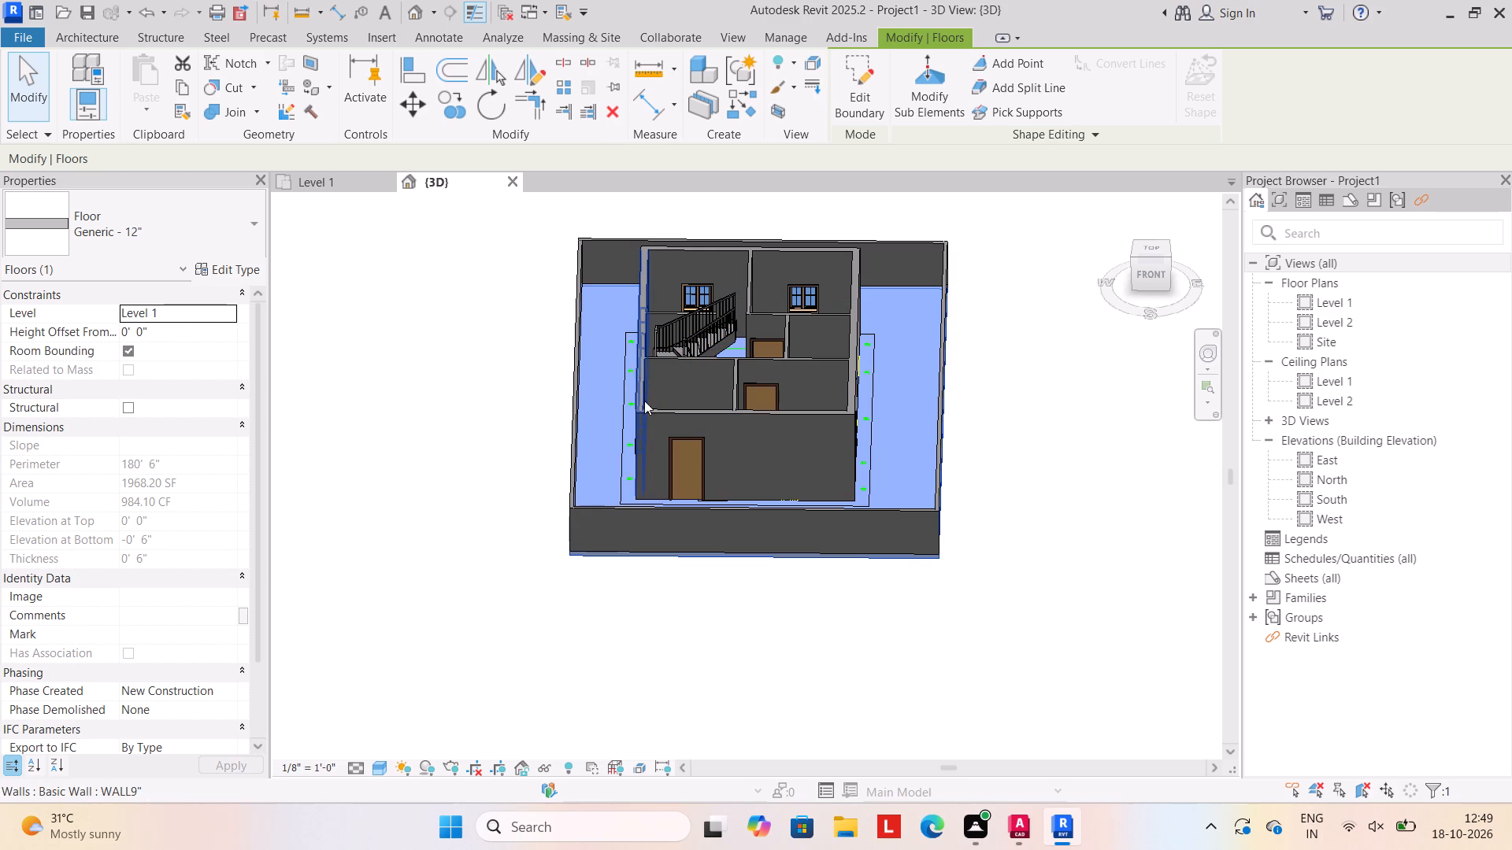
left_click(539, 571)
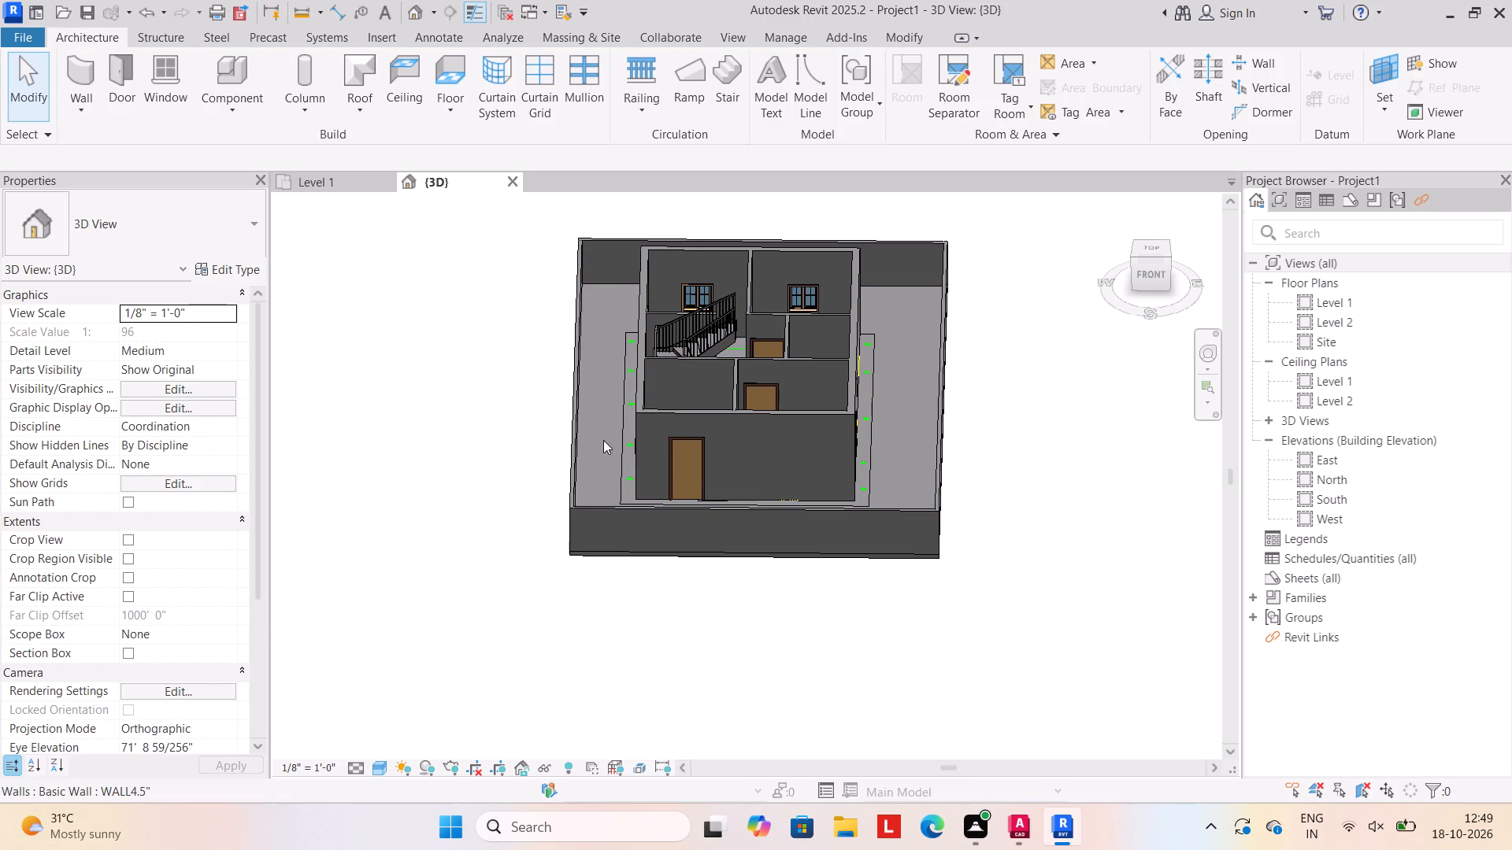
On Level 1, start a roof by footprint moved to Level 2 and set its Generic - 12" type's structure layer thickness to 6".
left_click(328, 182)
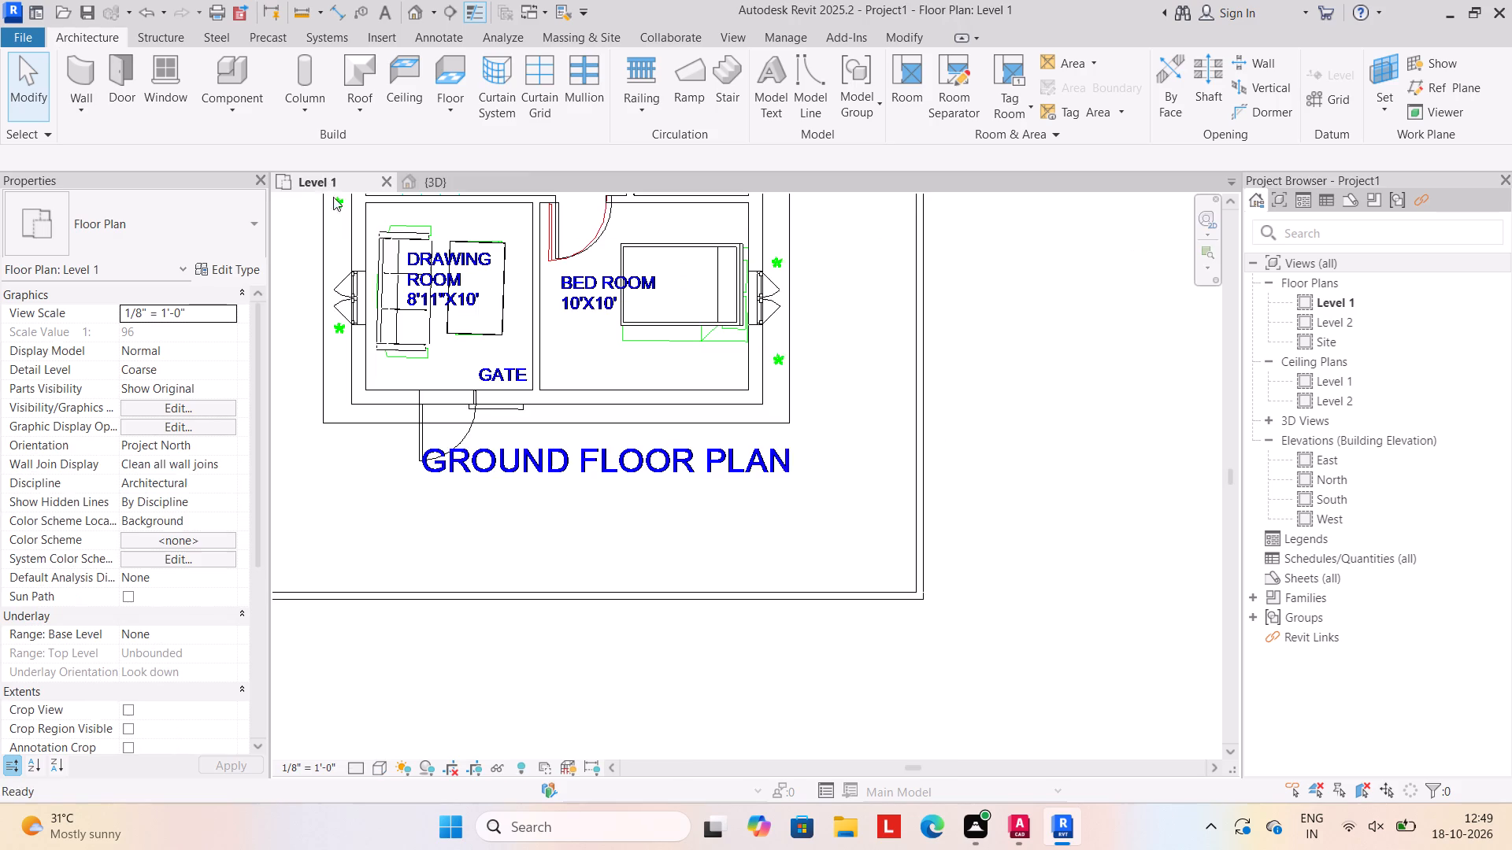
scroll(480, 475, "down", 4)
middle_click_drag(491, 481, 547, 564)
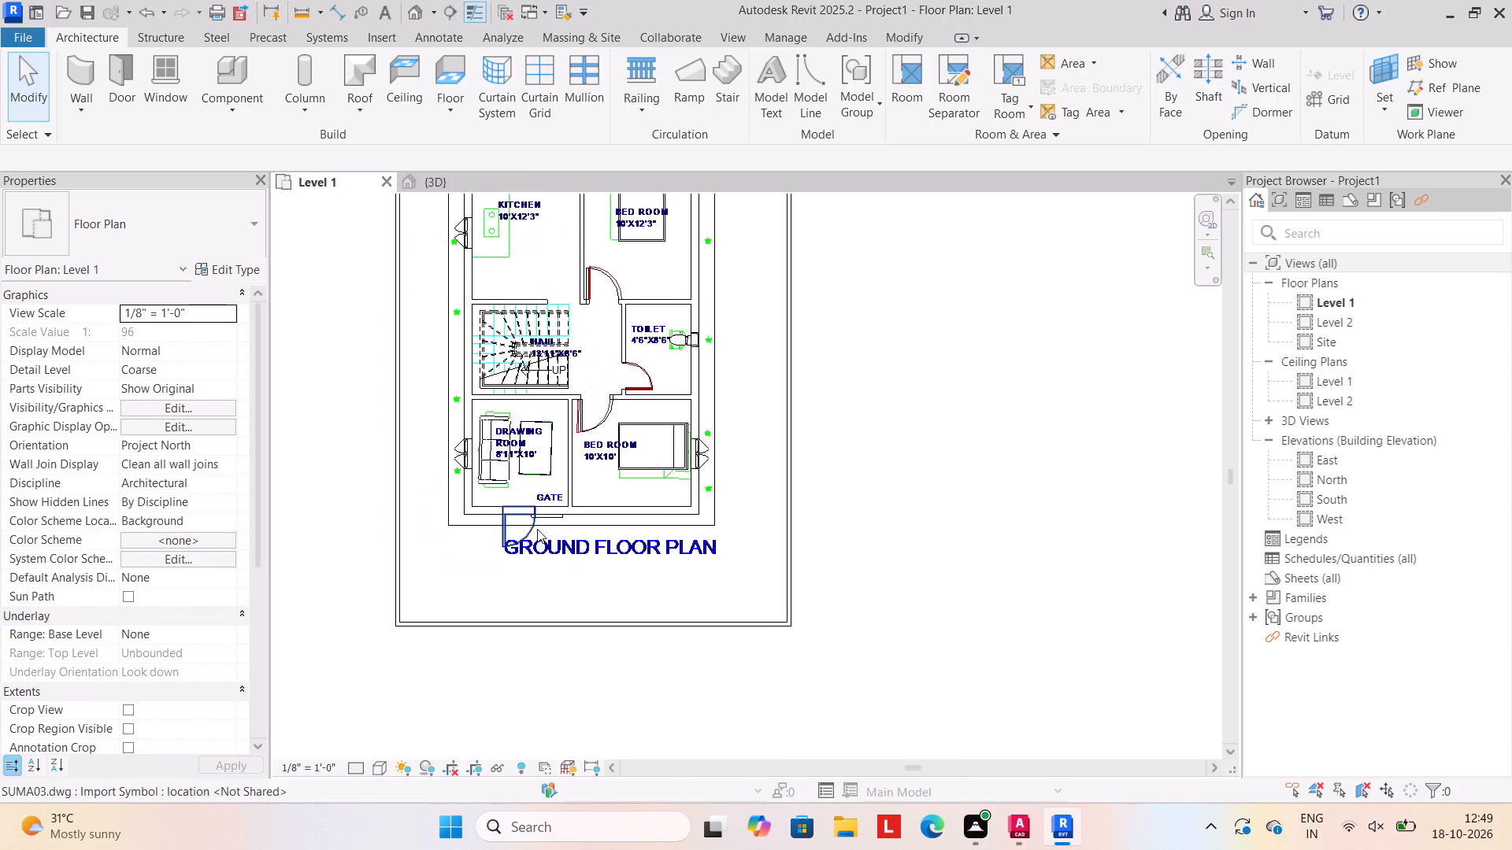
scroll(537, 529, "down", 1)
middle_click_drag(539, 542, 550, 565)
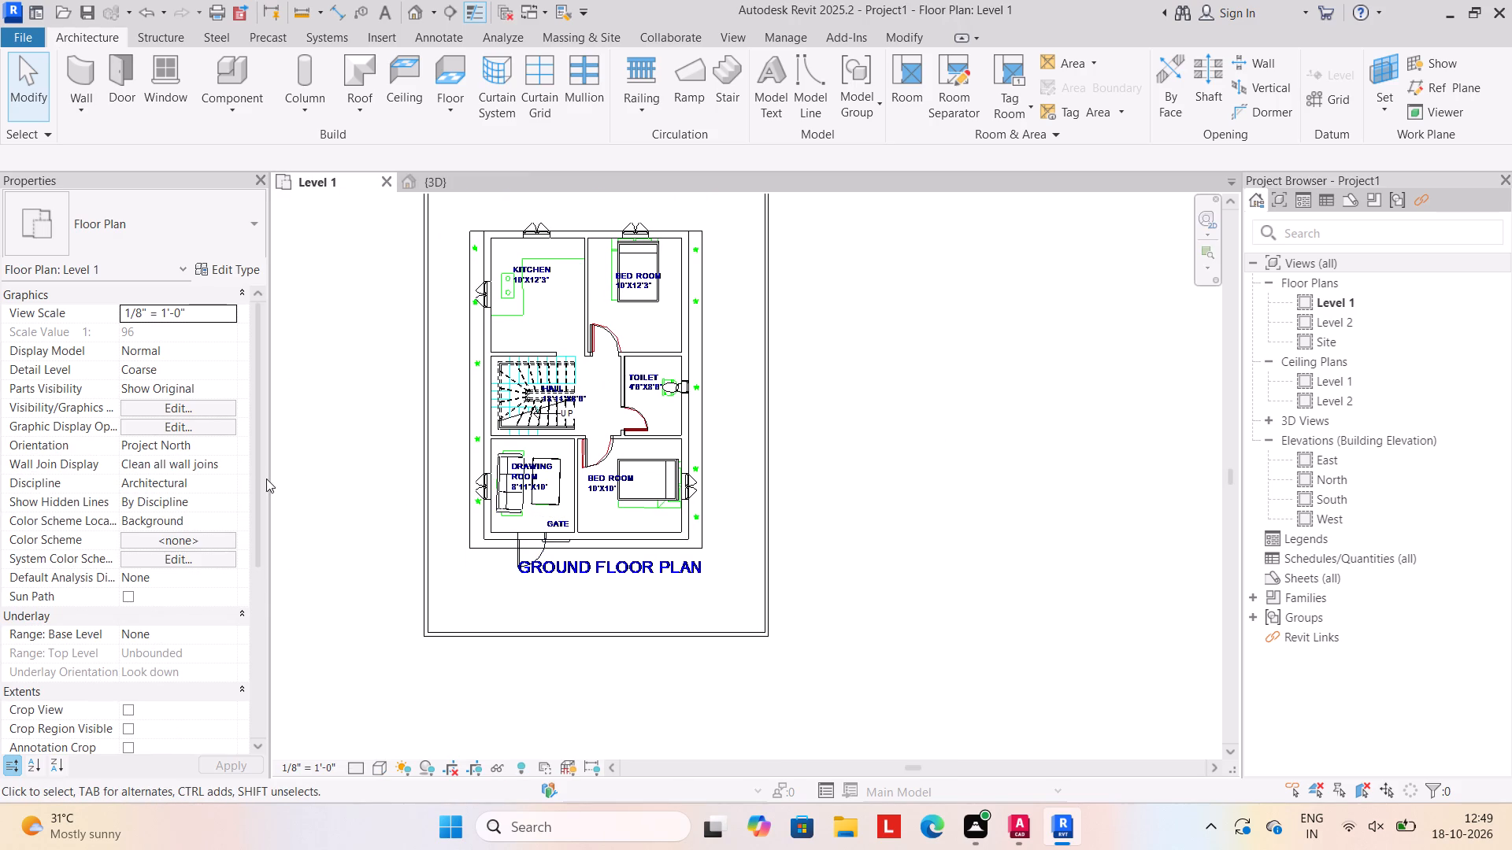
left_click(356, 109)
left_click(398, 149)
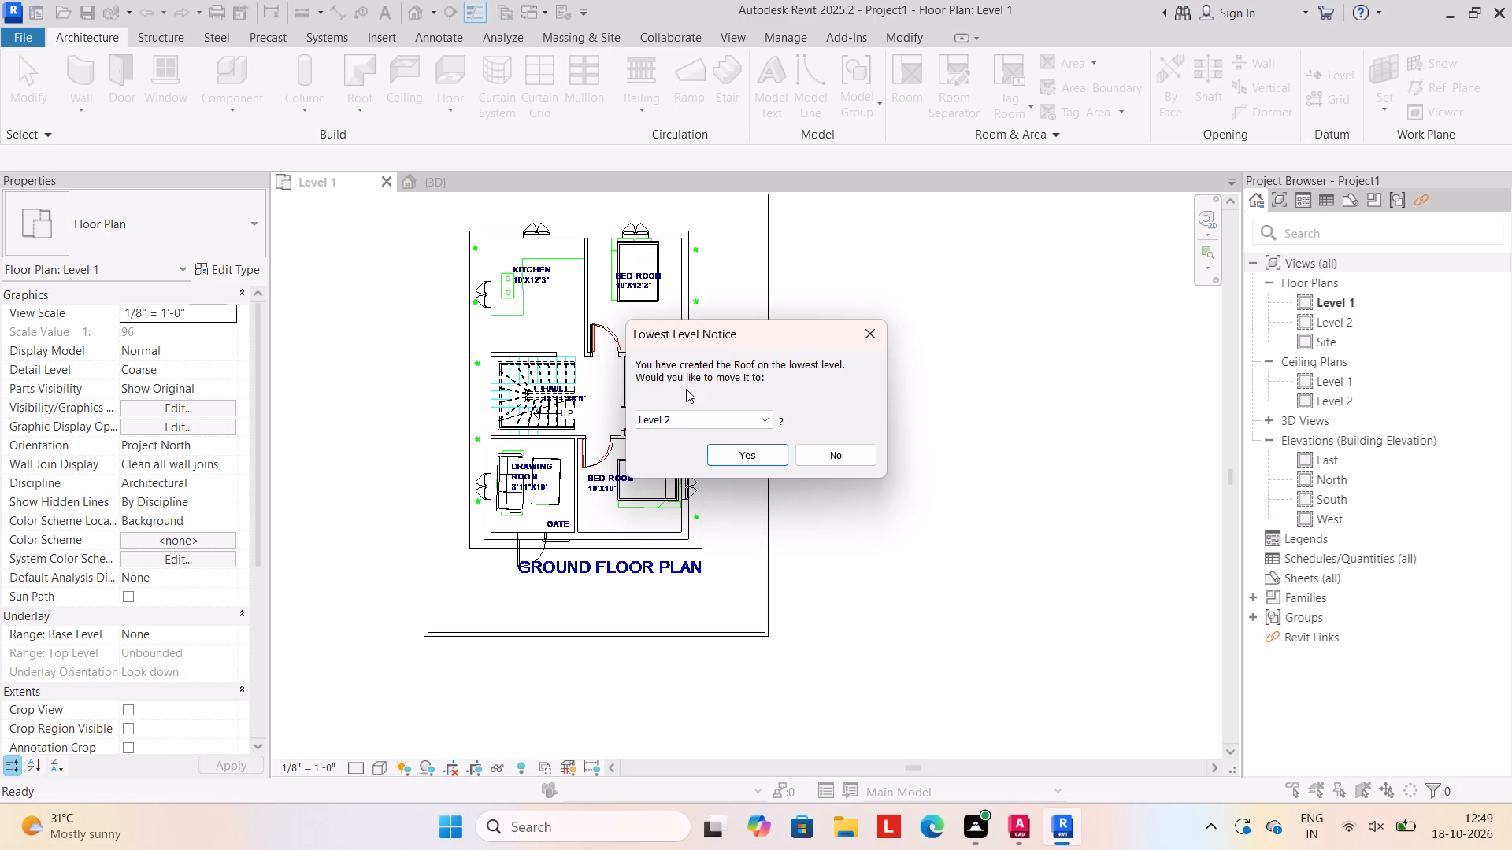
left_click(733, 455)
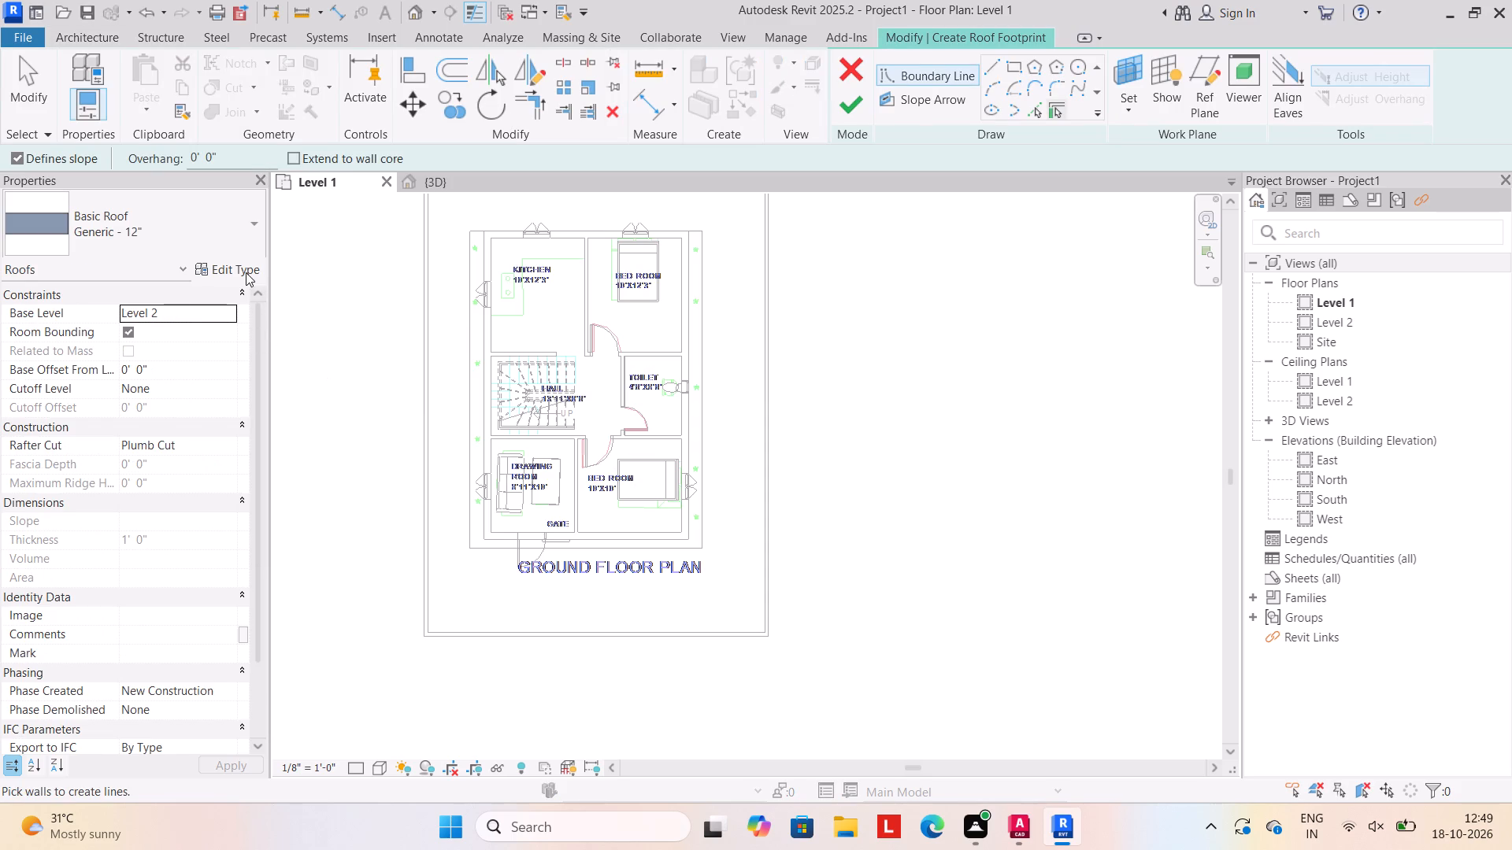
left_click(246, 272)
left_click(1037, 372)
left_click(810, 368)
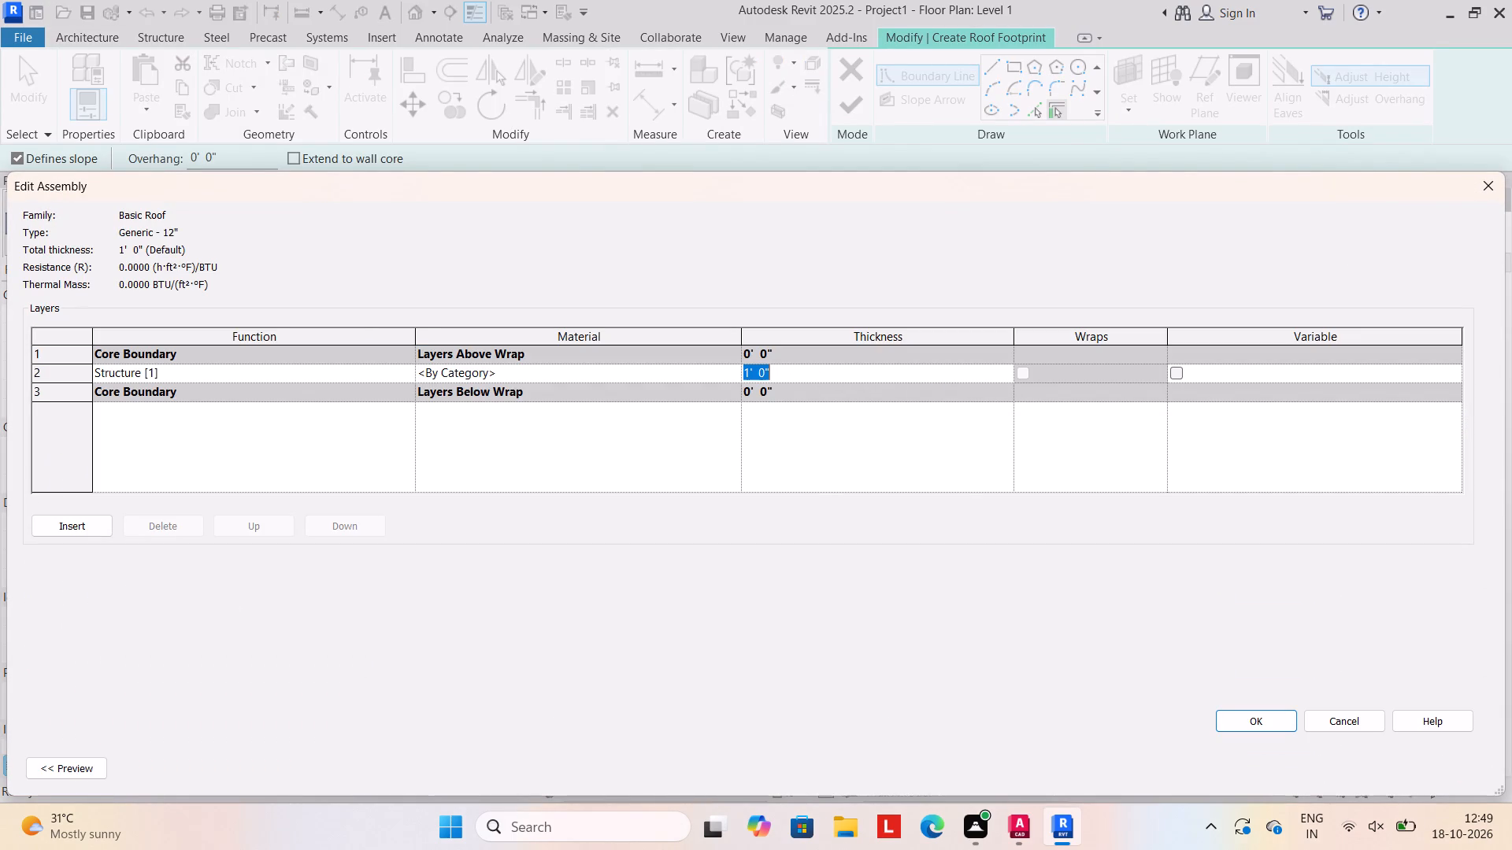
type("6\"")
key("Return")
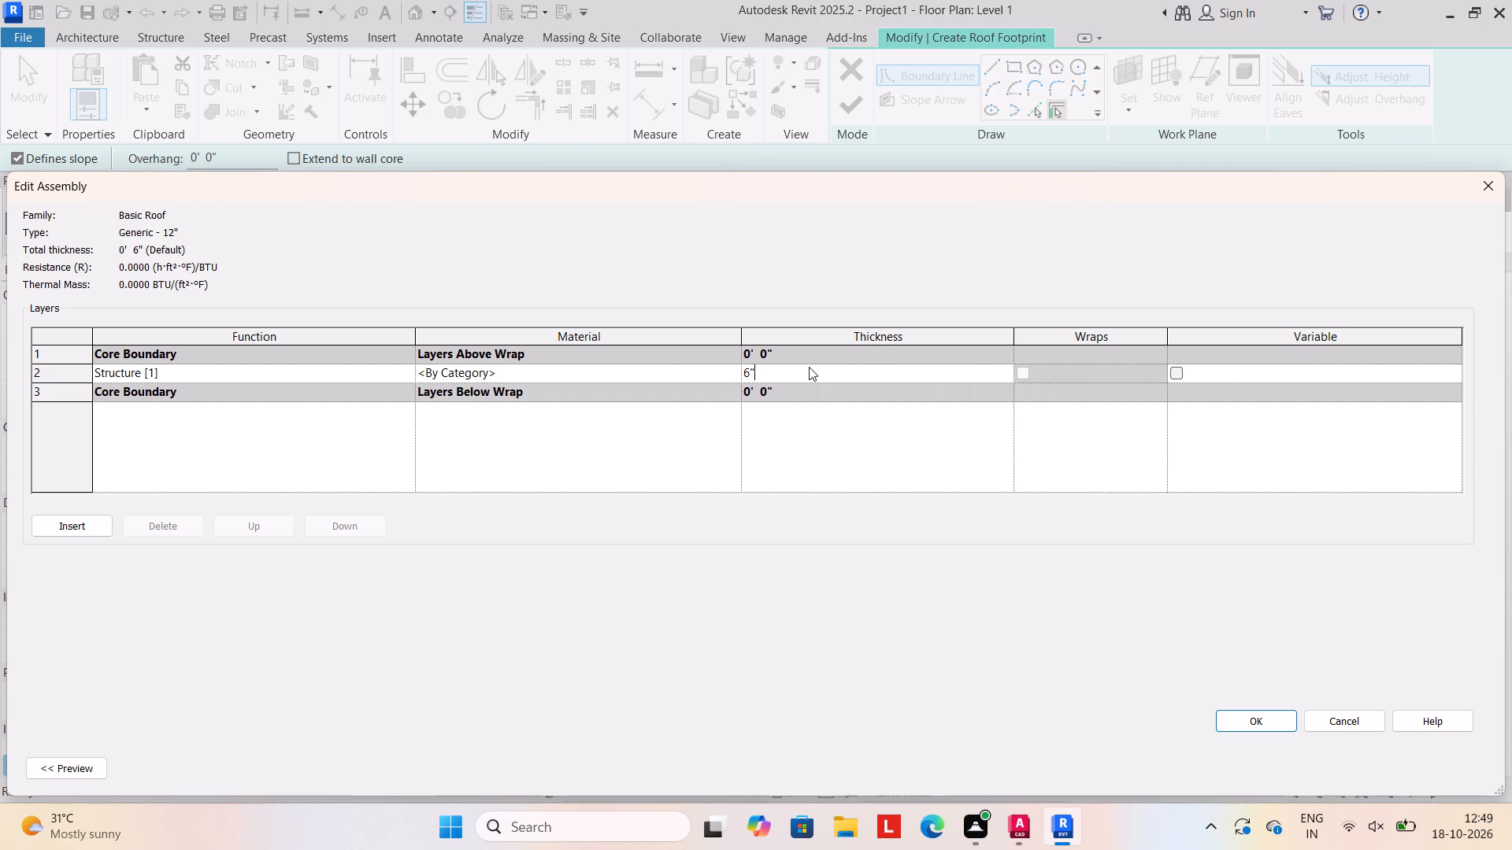
left_click(1261, 724)
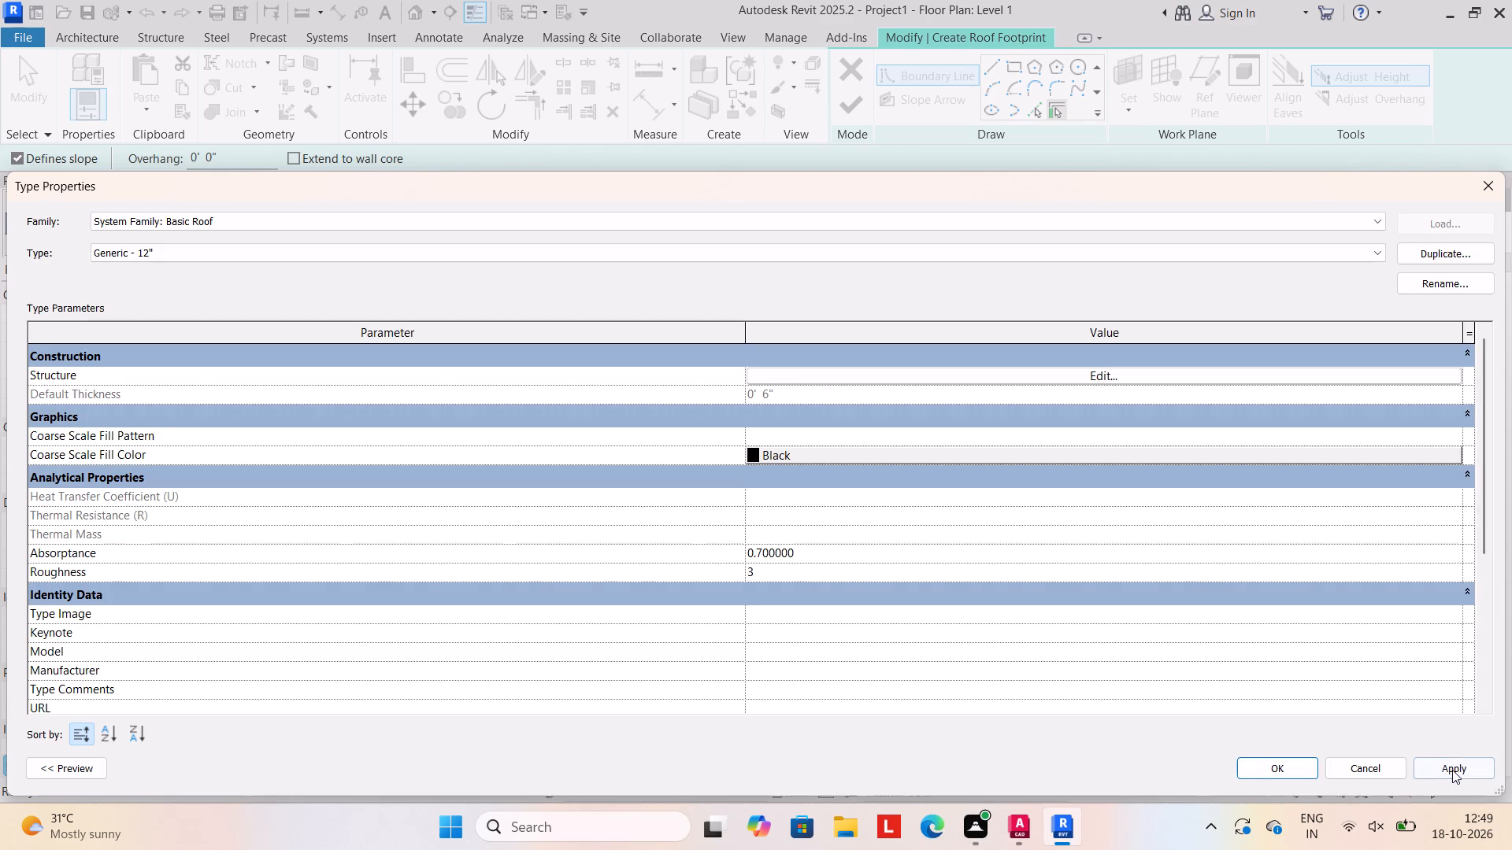
left_click(1454, 770)
left_click(1254, 764)
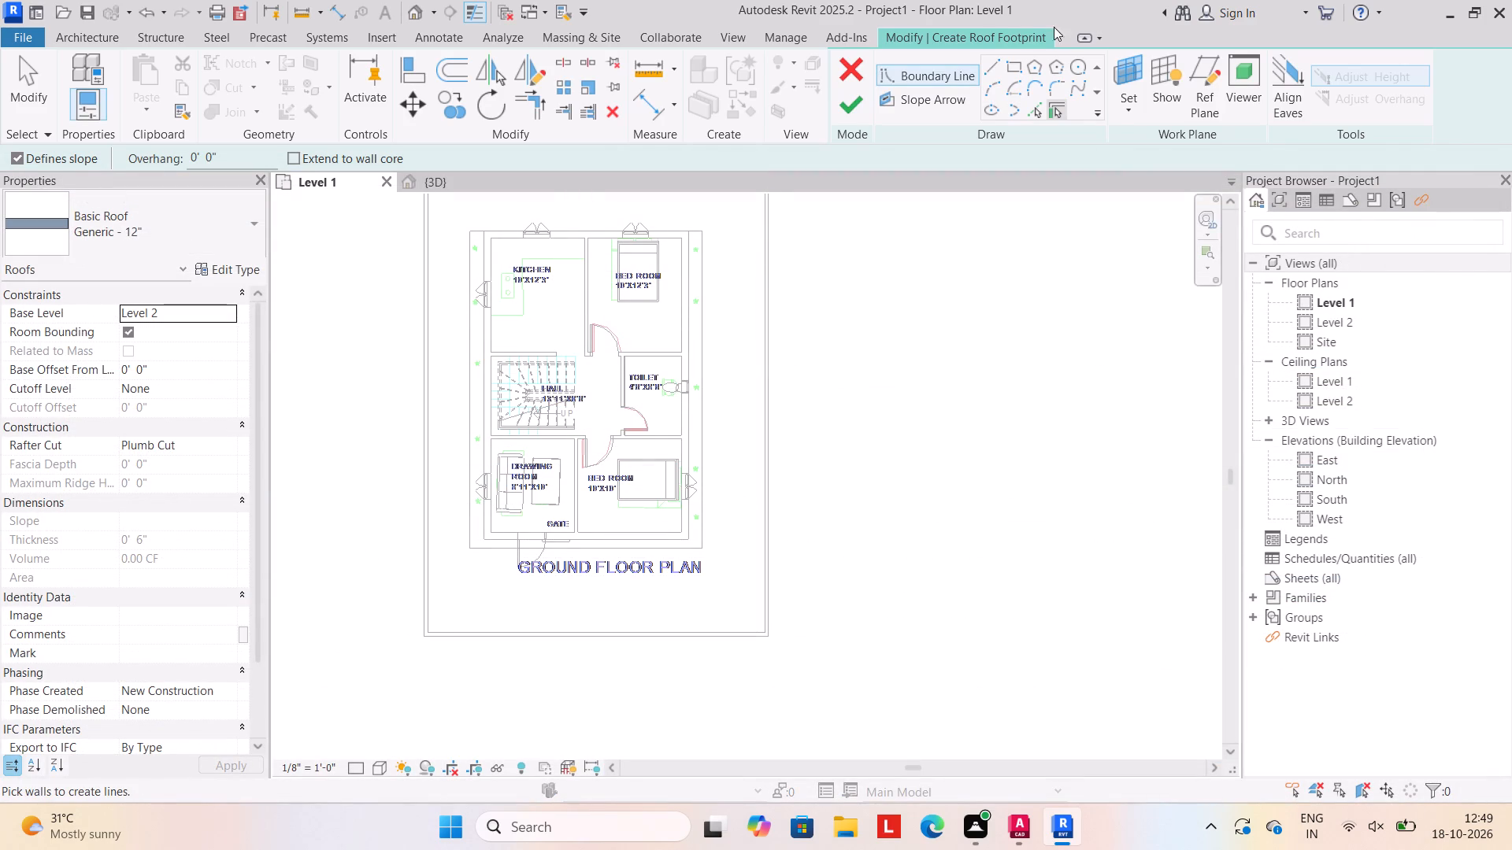
Draw a rectangular slope-defining roof boundary between the house's outer wall corners with a 2' outward offset, finish the roof and view it in 3D.
left_click(1015, 65)
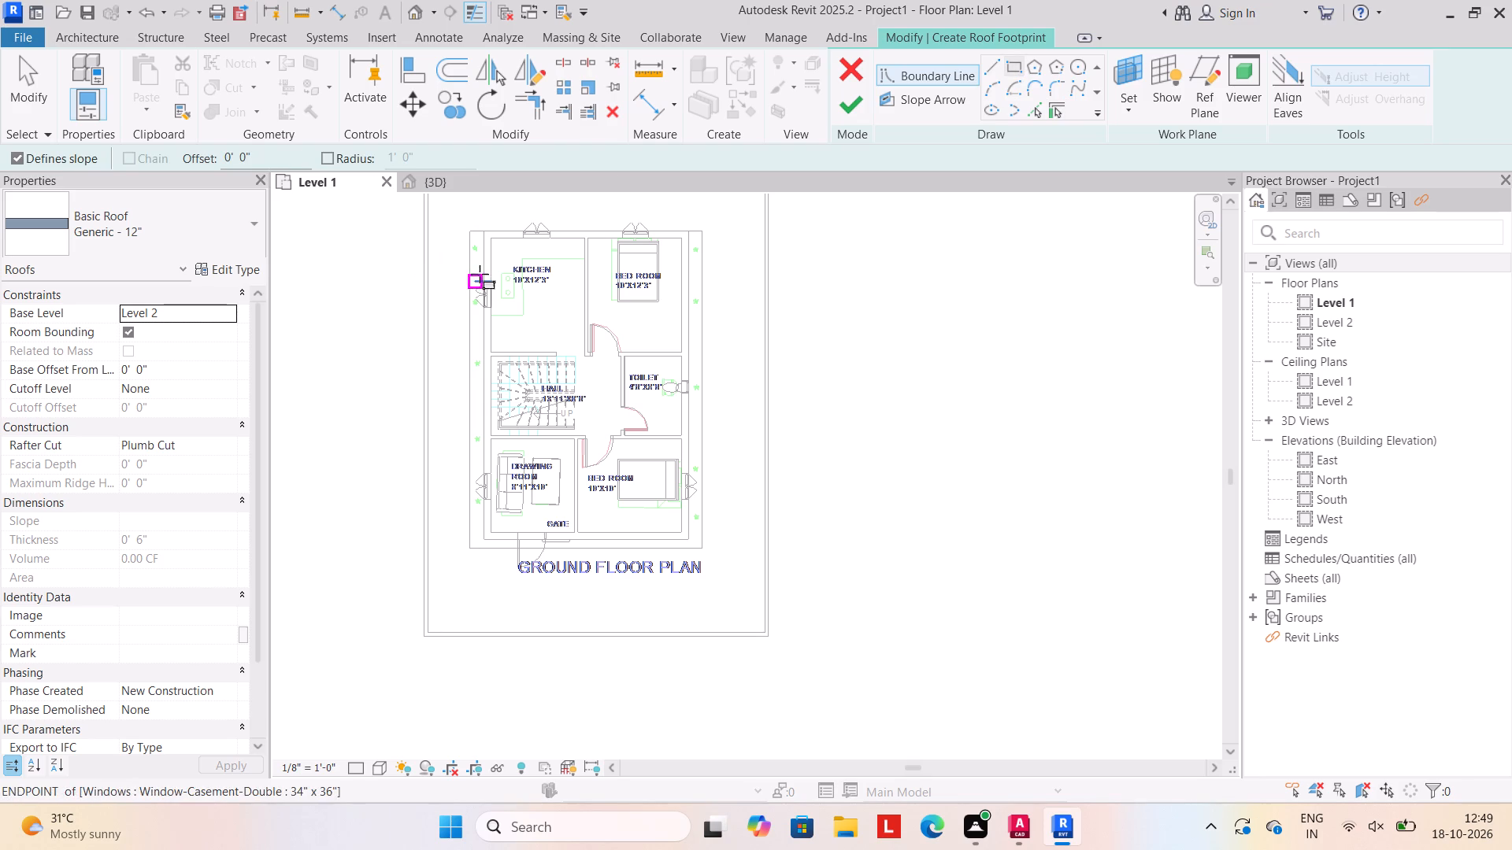
left_click(272, 157)
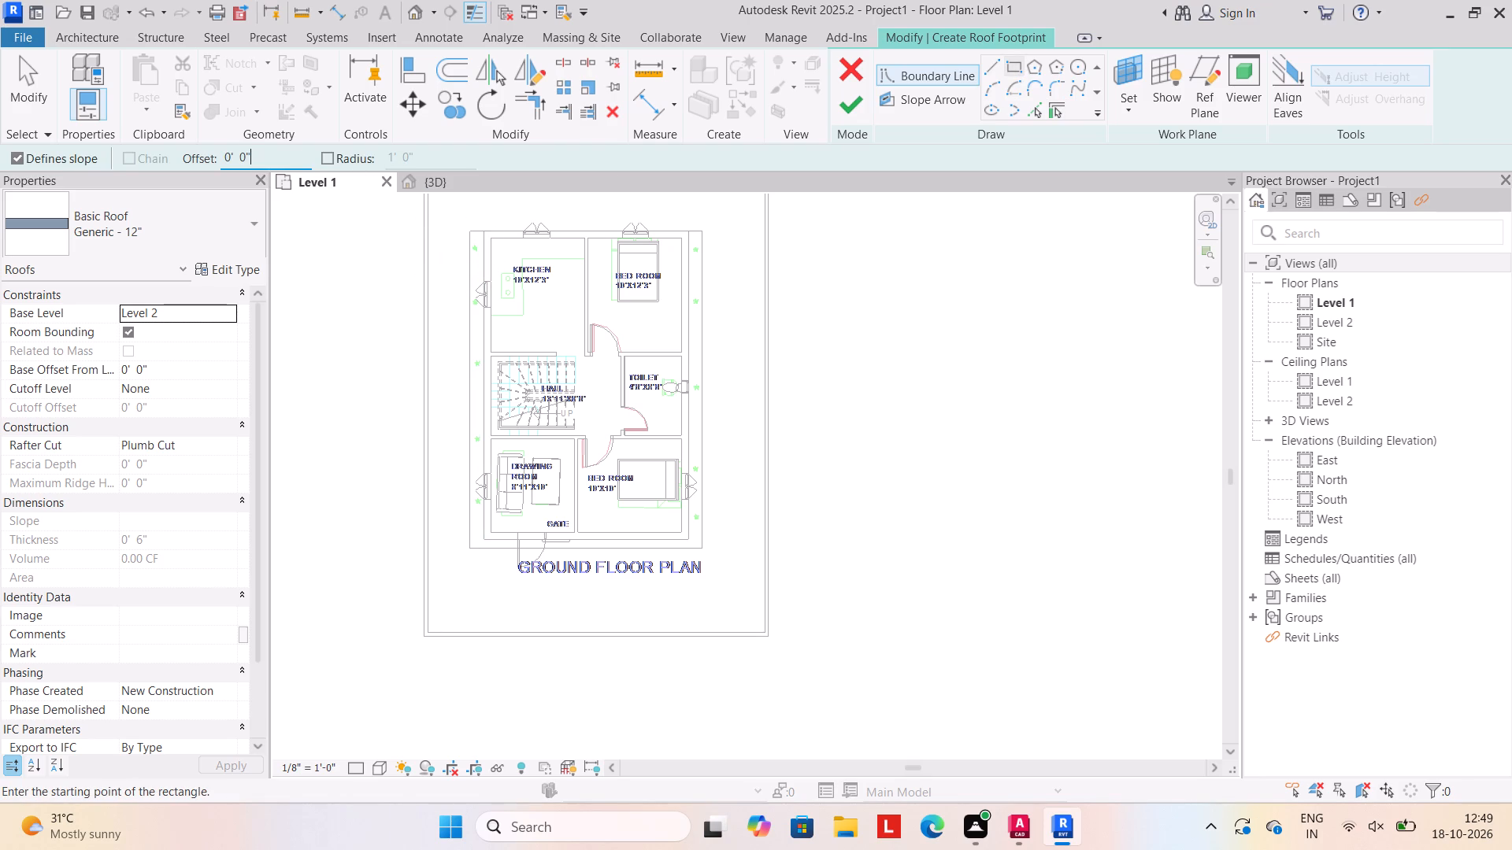
key("BackSpace")
key("BackSpace")
key("BackSpace")
key("BackSpace")
key("BackSpace")
key("BackSpace")
key("BackSpace")
key("BackSpace")
key("BackSpace")
key("BackSpace")
key("BackSpace")
key("BackSpace")
key("BackSpace")
key("BackSpace")
key("BackSpace")
key("BackSpace")
key("BackSpace")
type("2'")
key("Return")
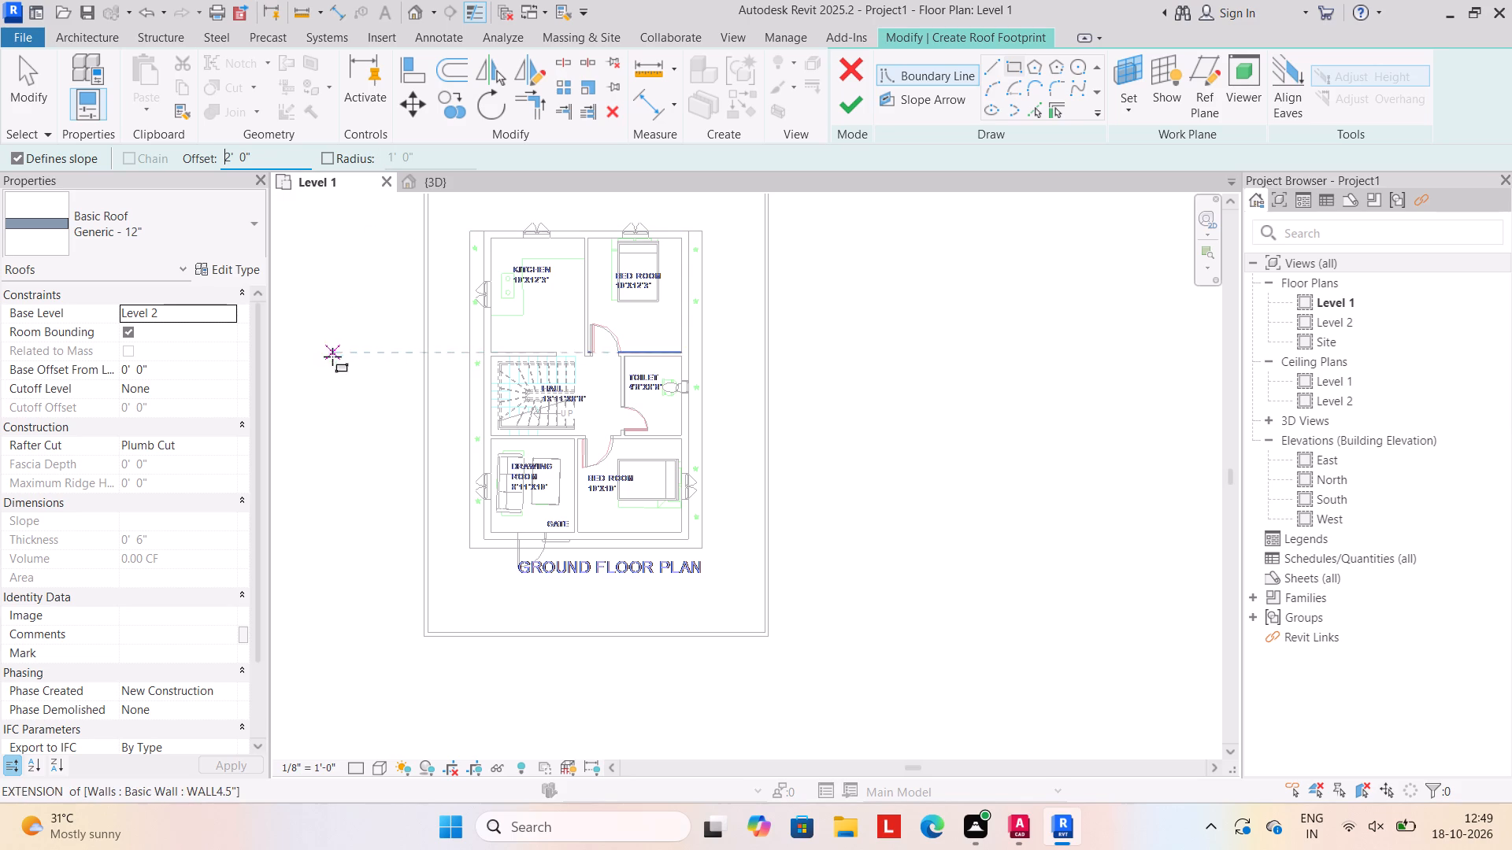
left_click(481, 231)
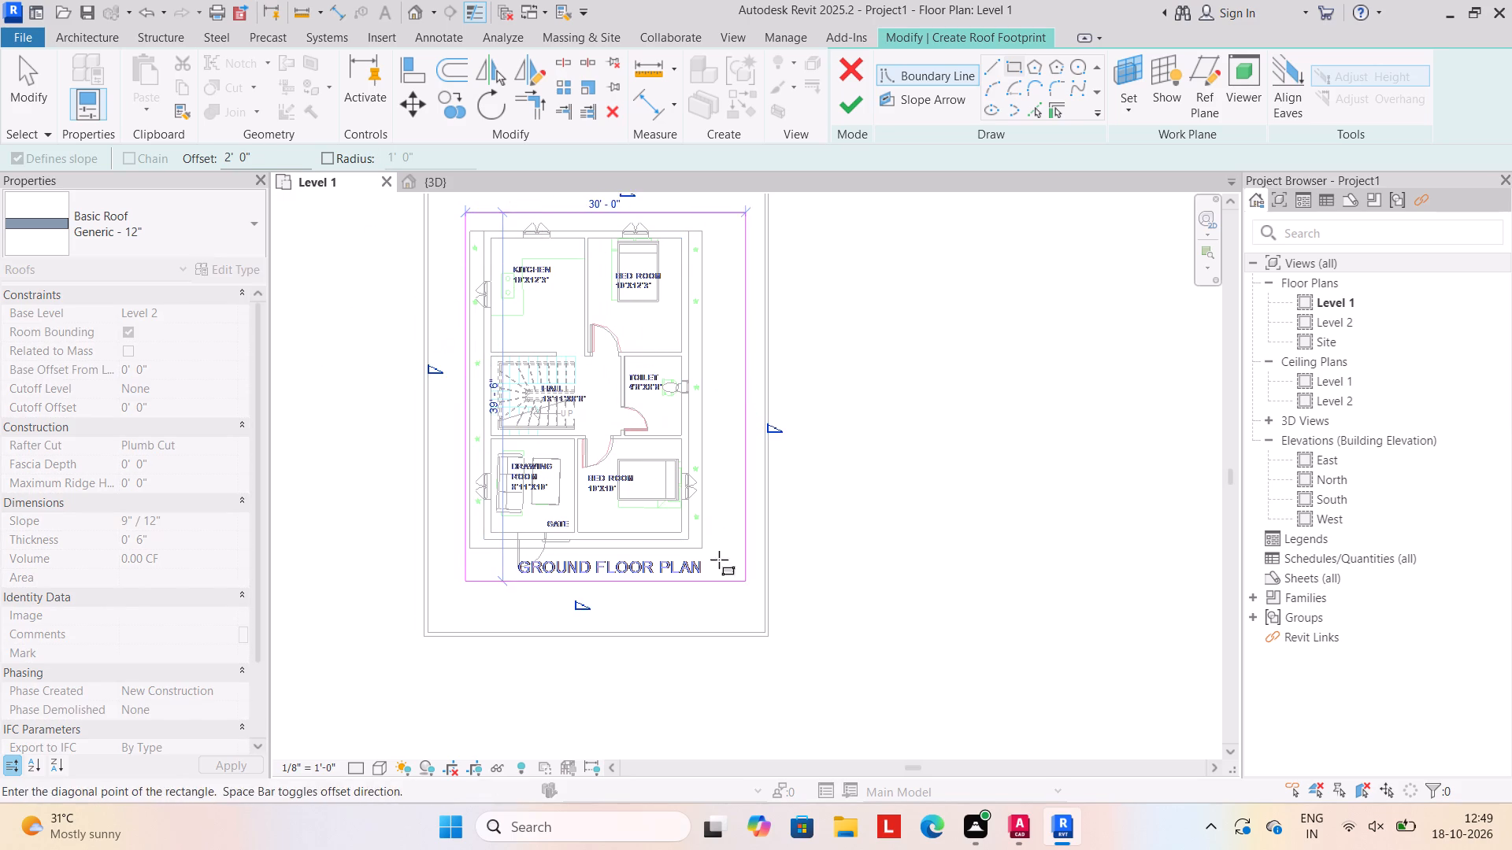
left_click(694, 541)
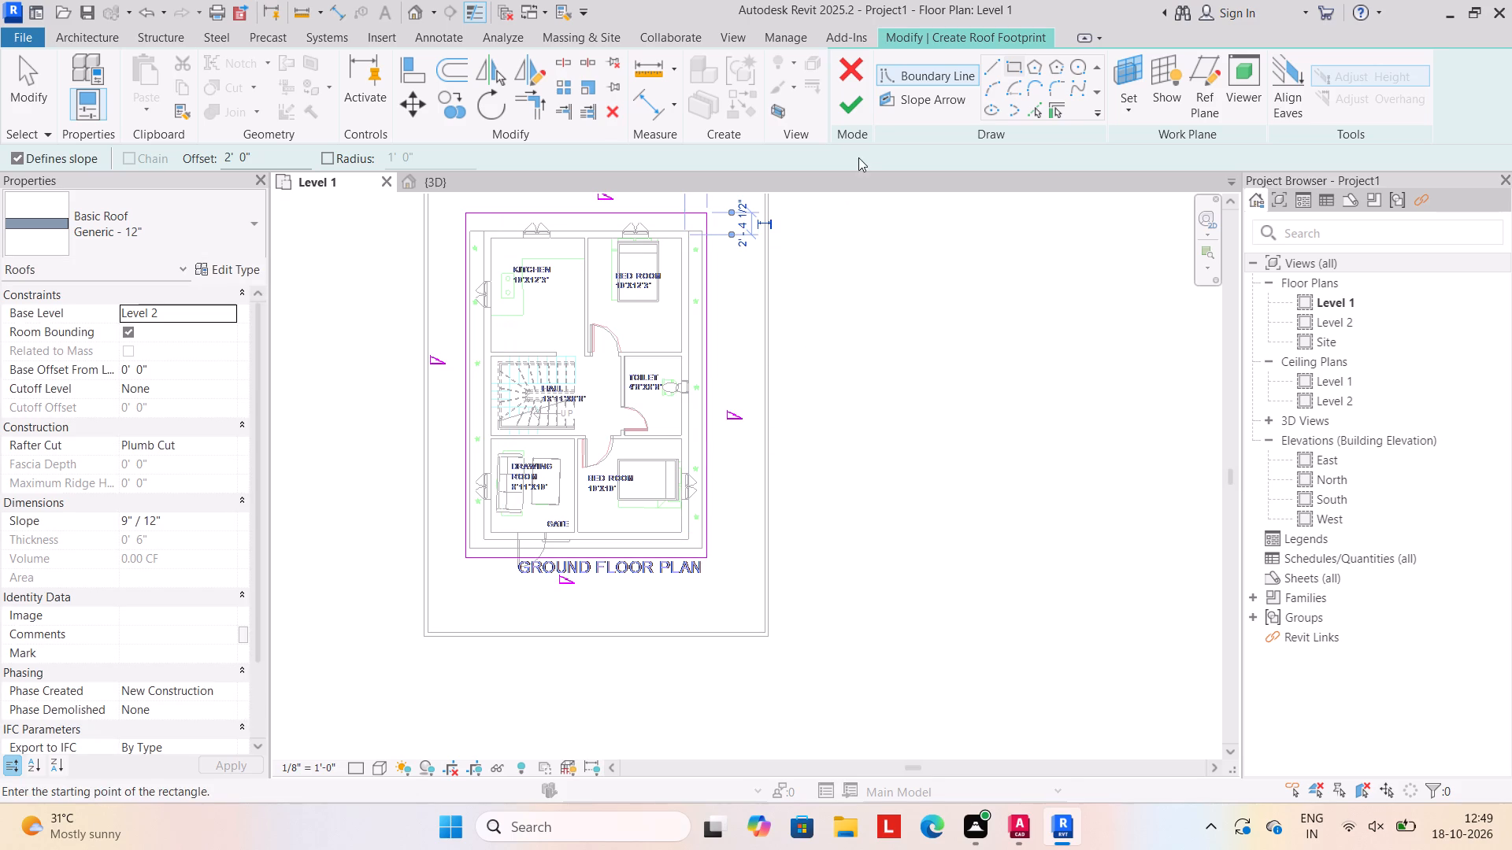
left_click(853, 115)
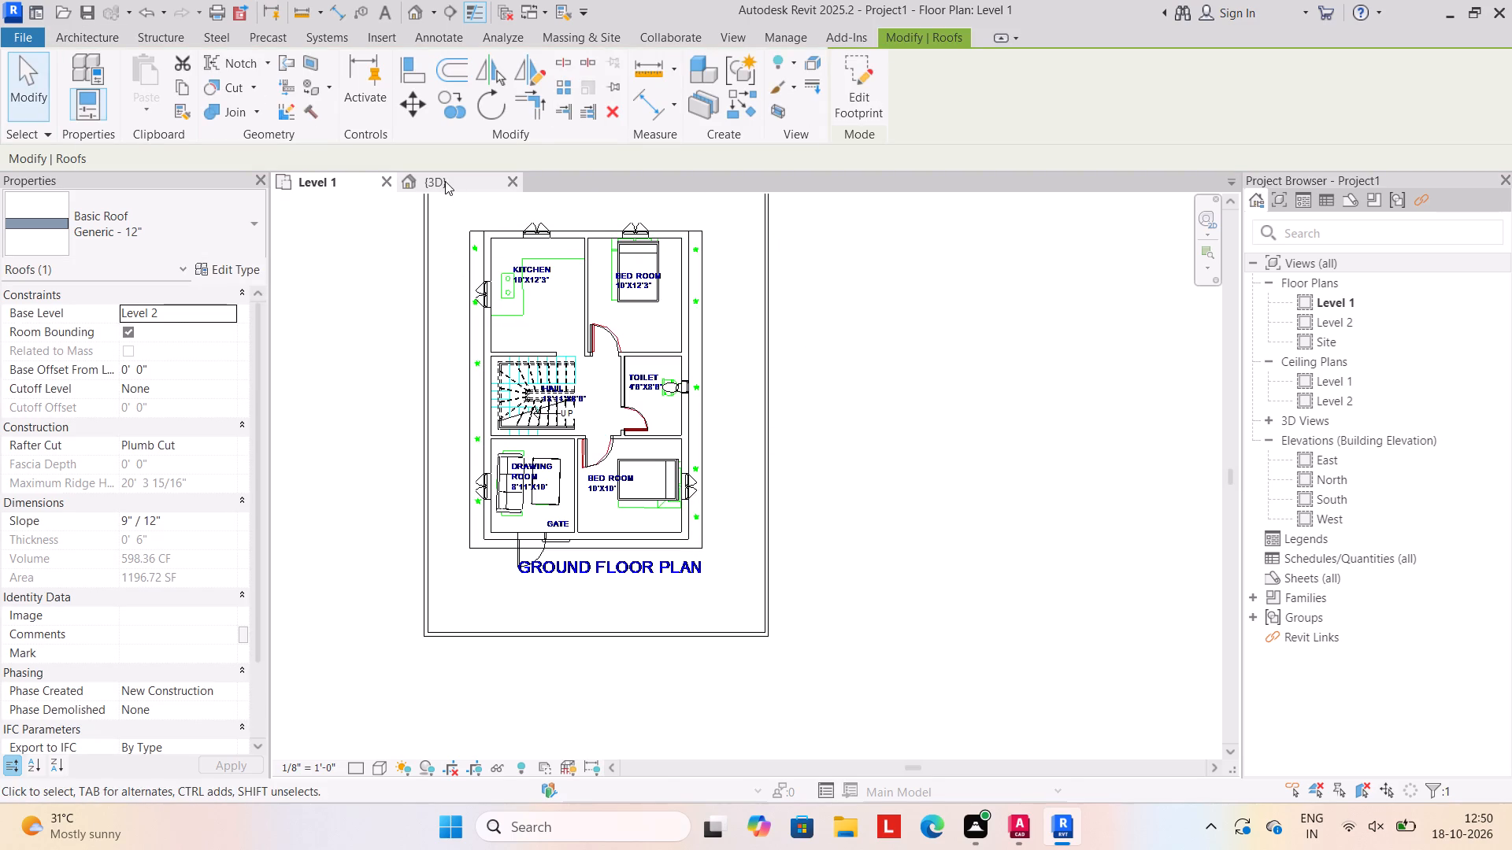
left_click(445, 181)
left_click(391, 494)
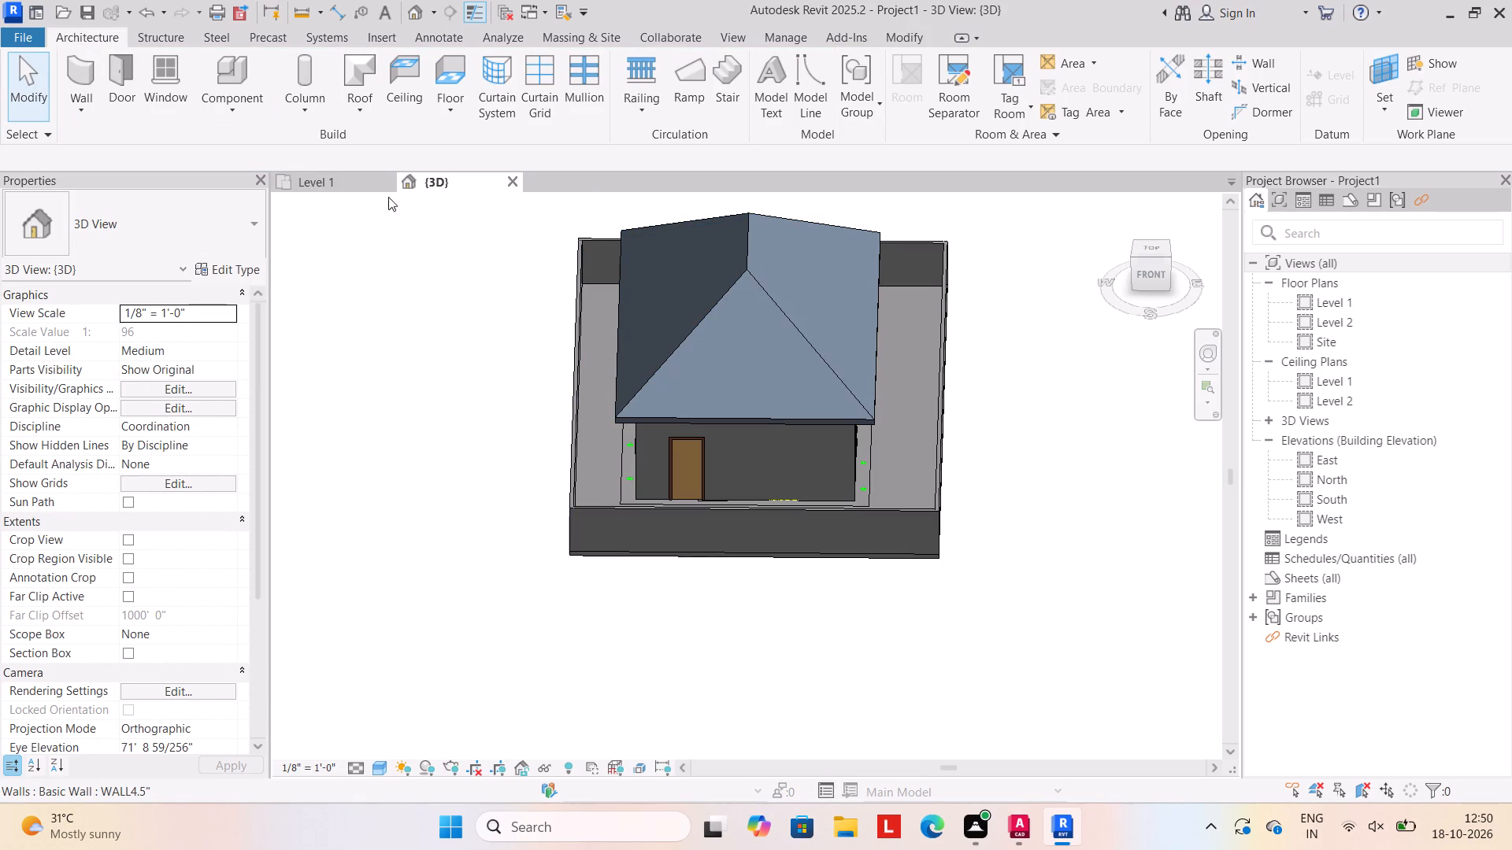
Delete the SUMA03.dwg ground floor plan from the model and check the Level 1 plan without it.
left_click(875, 470)
key("Delete")
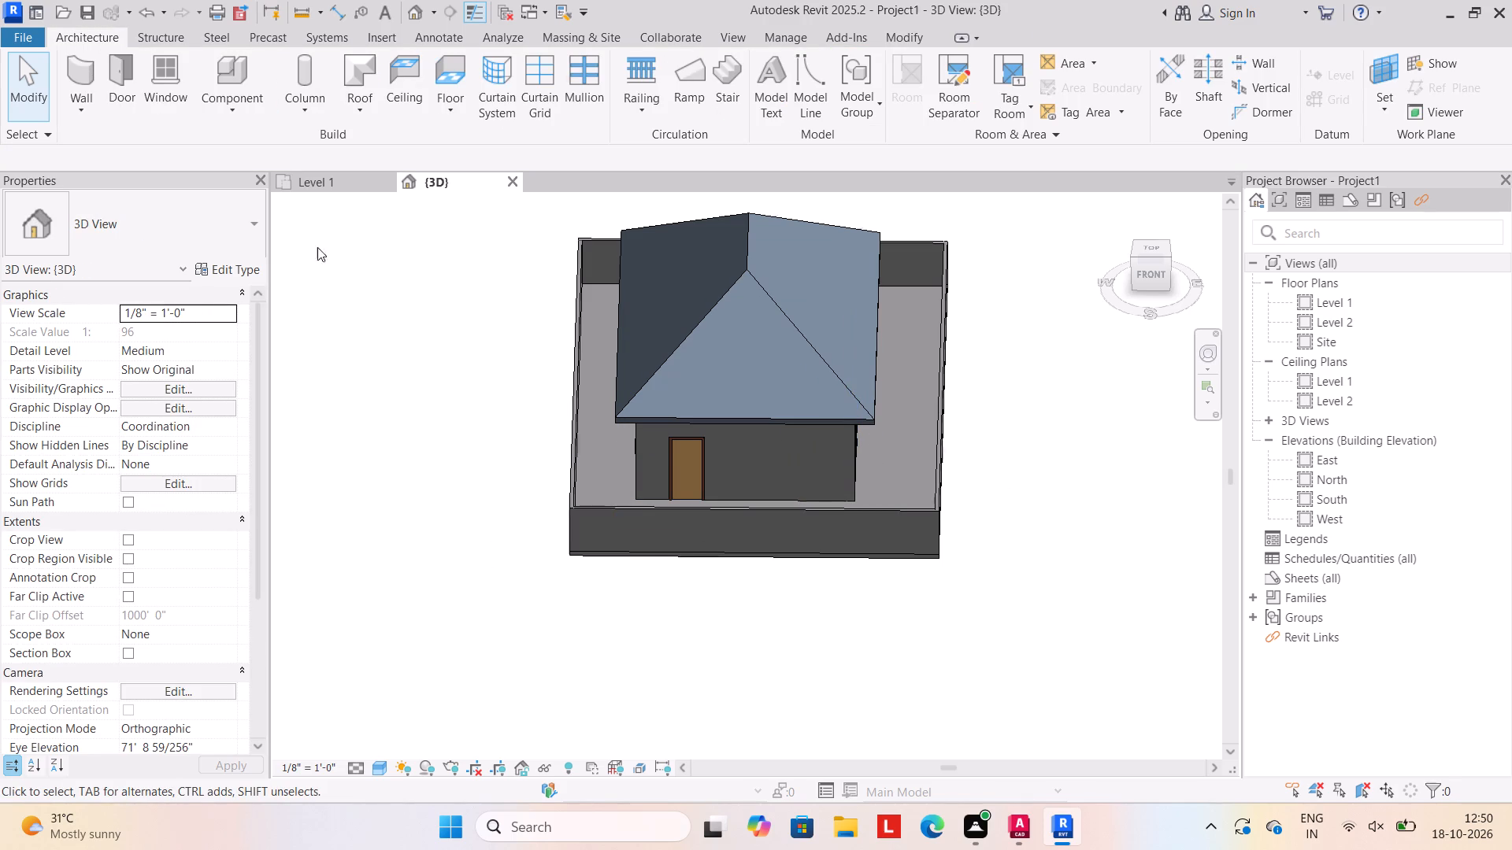
left_click(326, 190)
middle_click_drag(374, 484, 421, 501)
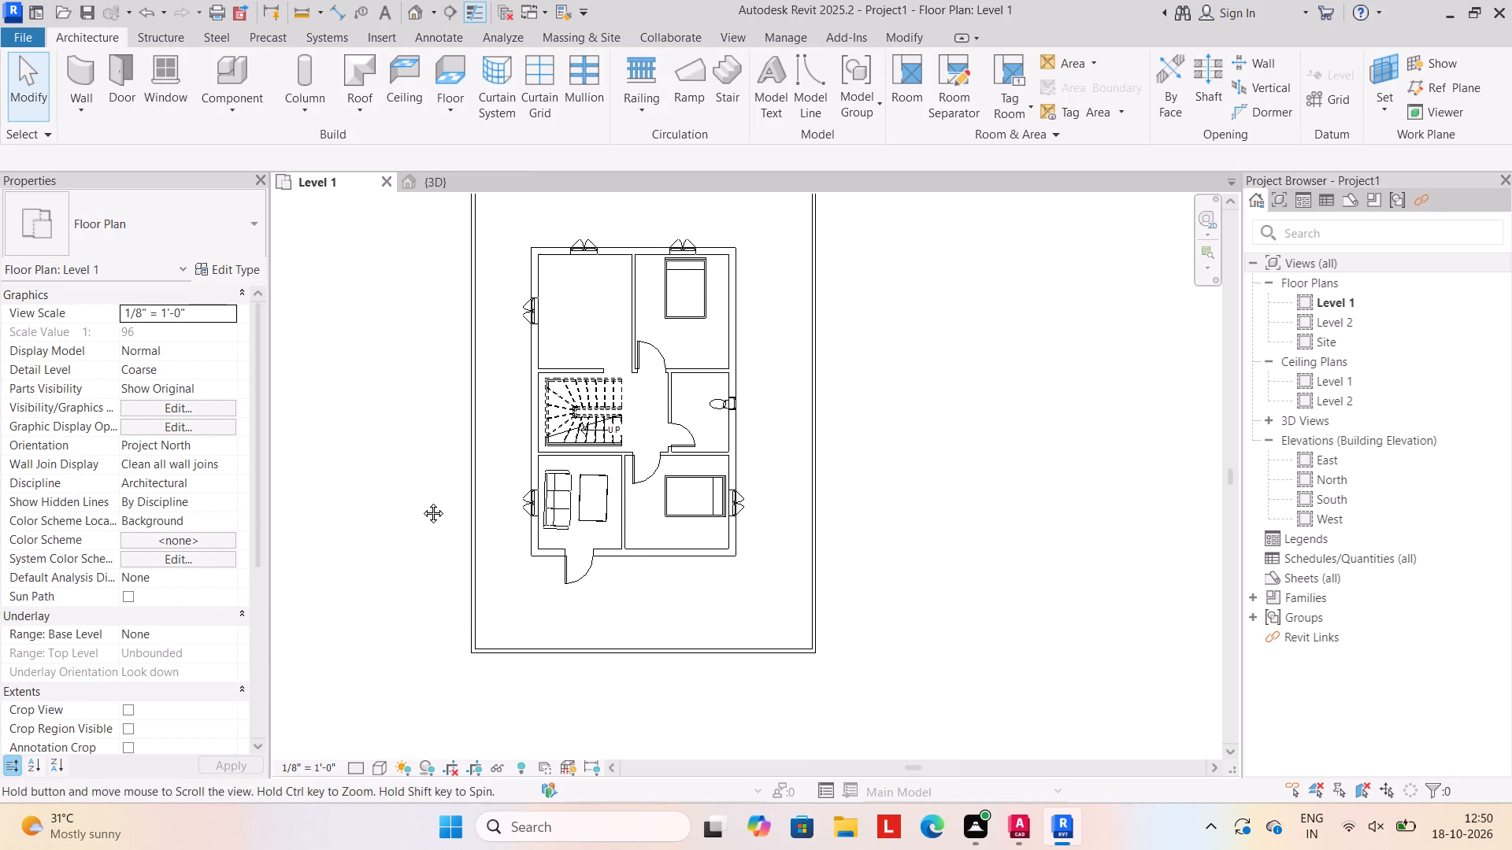
middle_click_drag(421, 501, 422, 501)
left_click(446, 188)
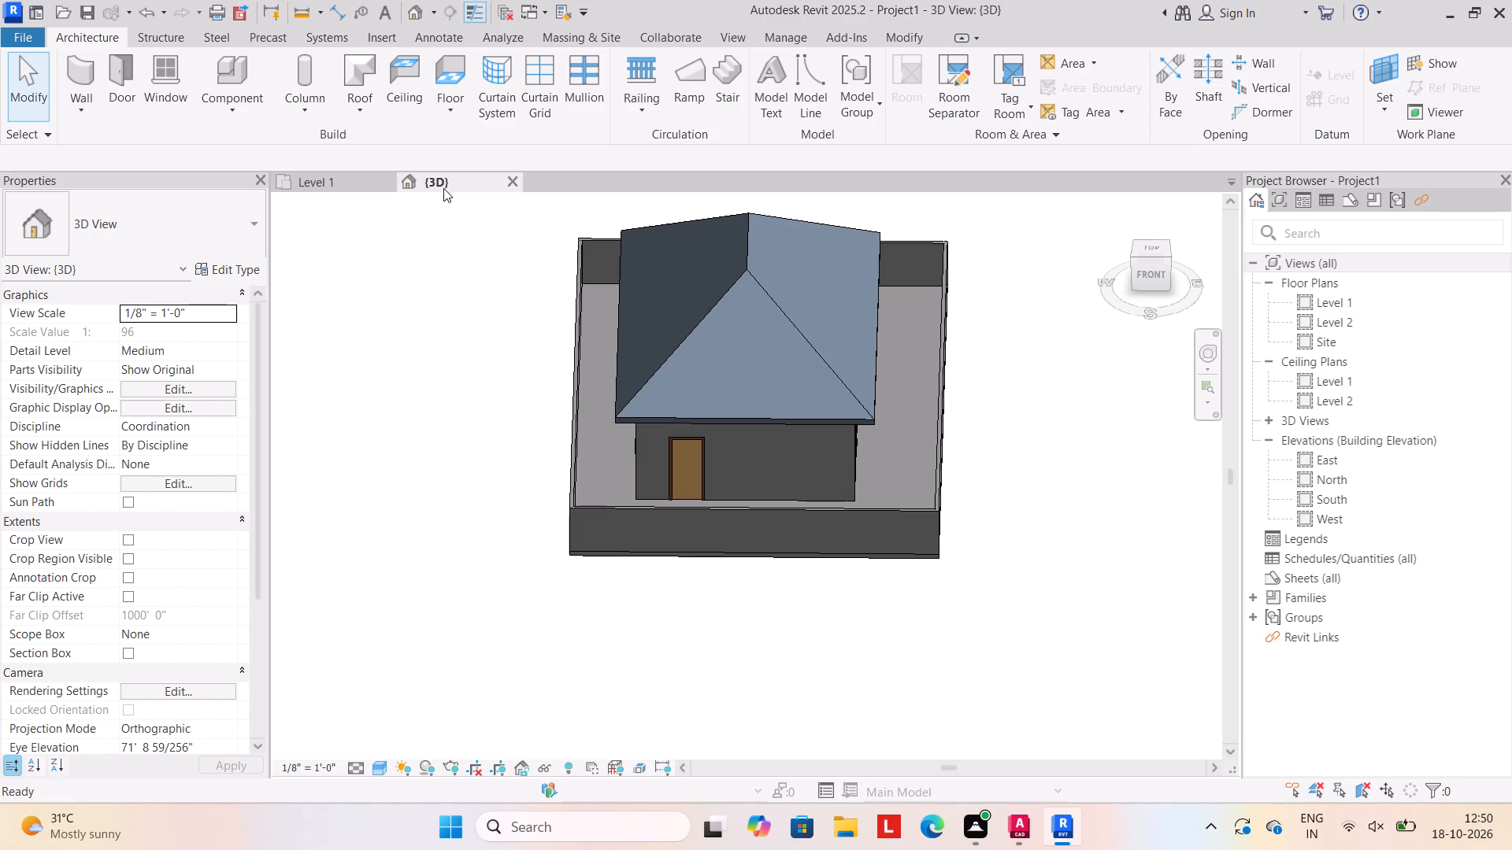
Split the front boundary wall at two points near the entrance door with Delete Inner Segment on, opening a gap for the gate.
left_click(773, 511)
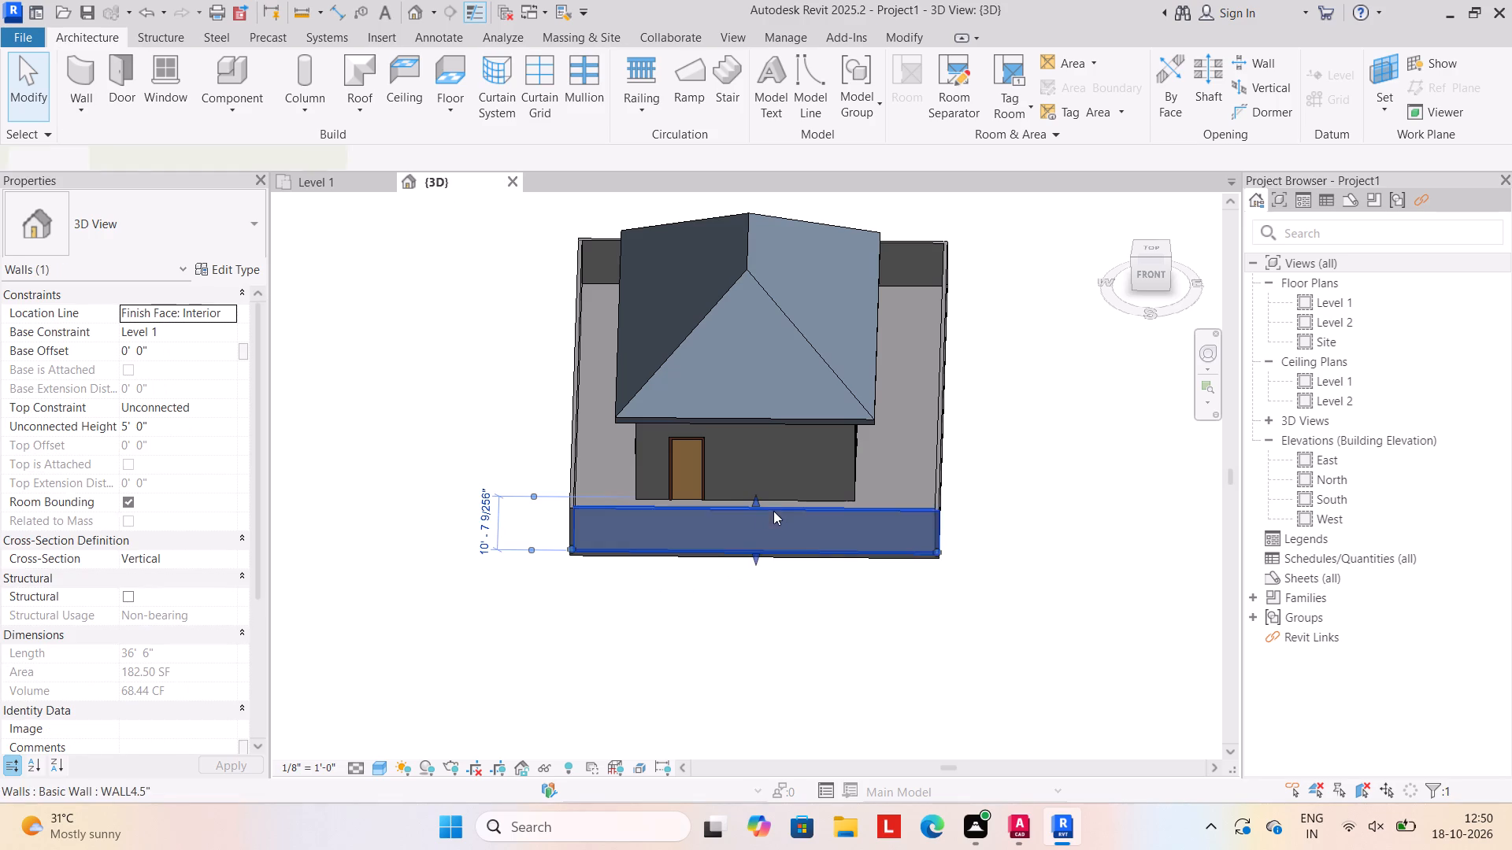
left_click(454, 412)
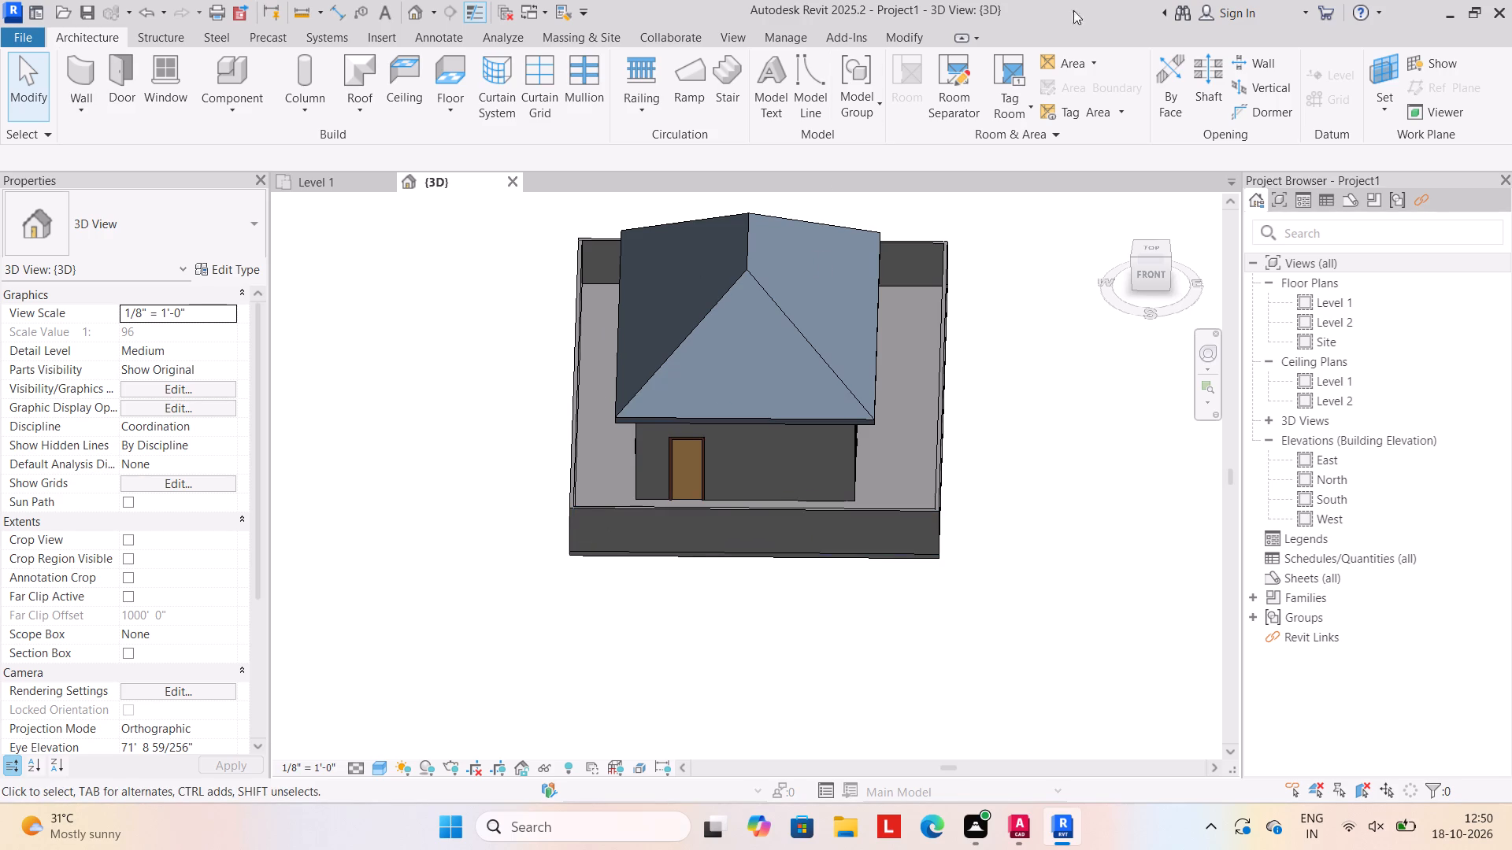
left_click(910, 38)
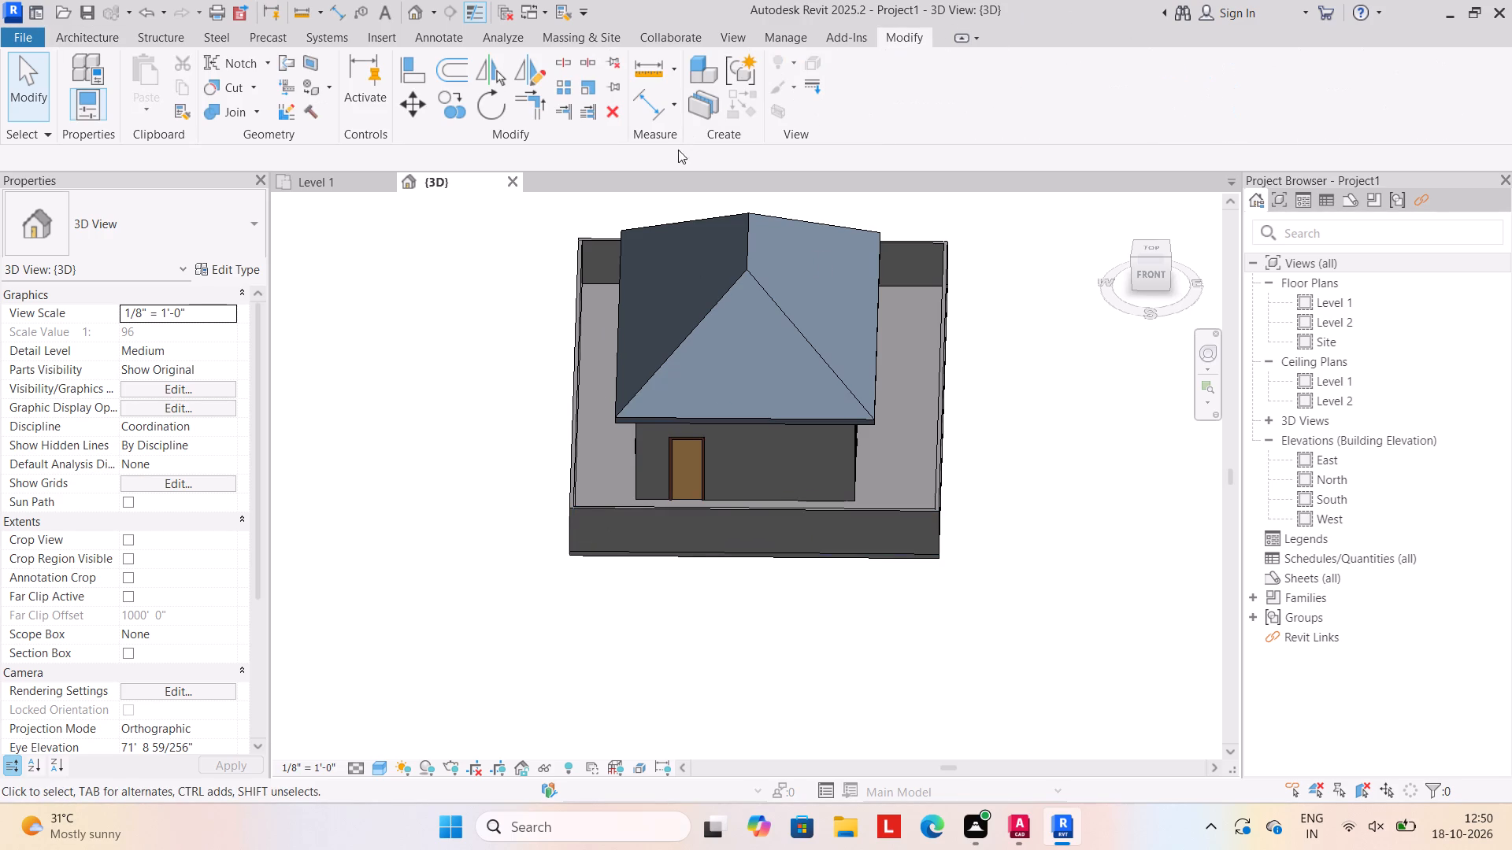
left_click(564, 59)
left_click(645, 511)
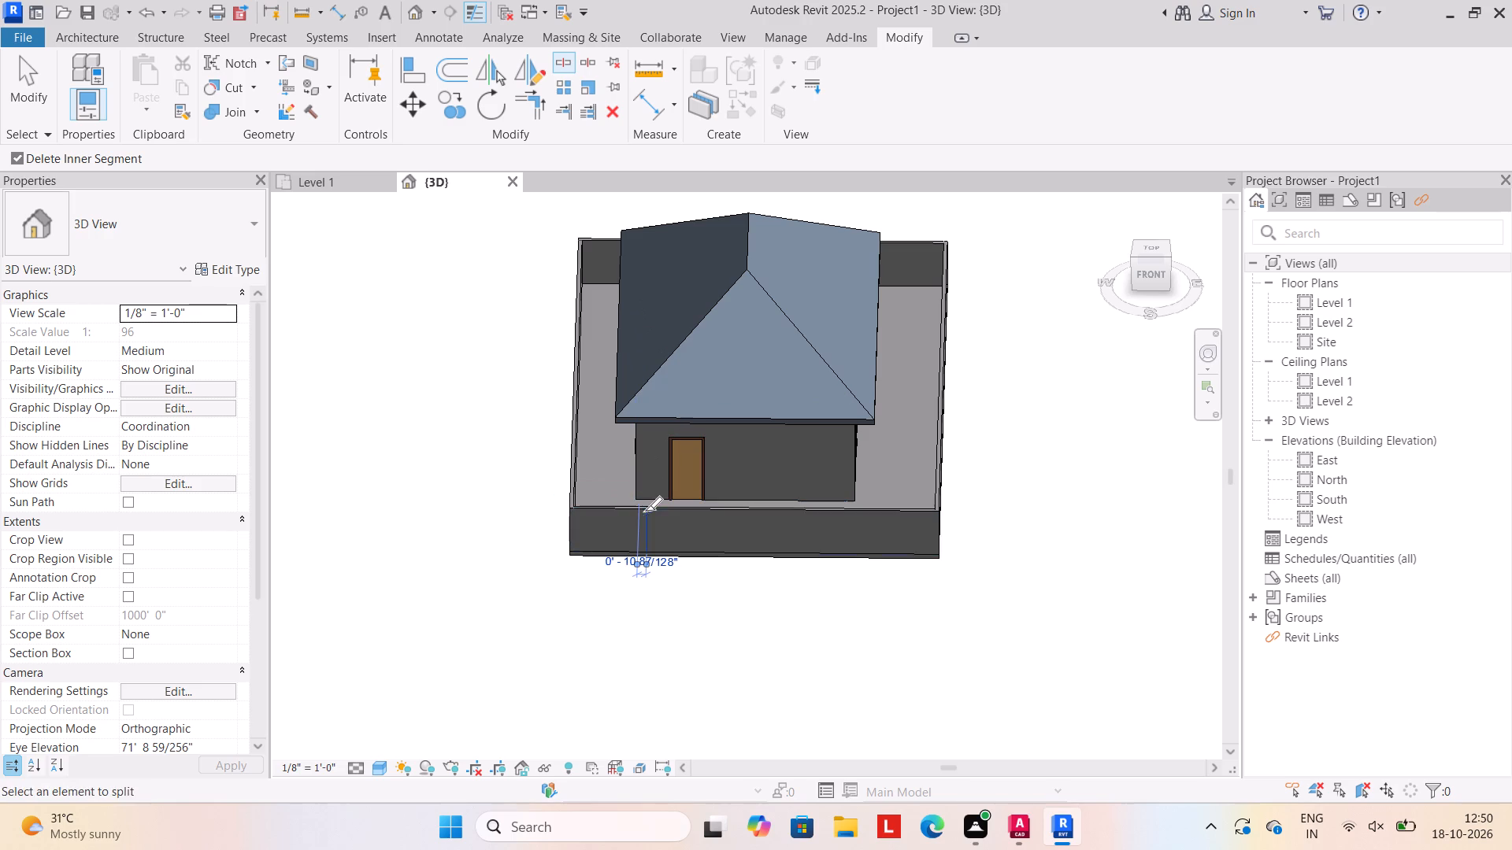
left_click(772, 508)
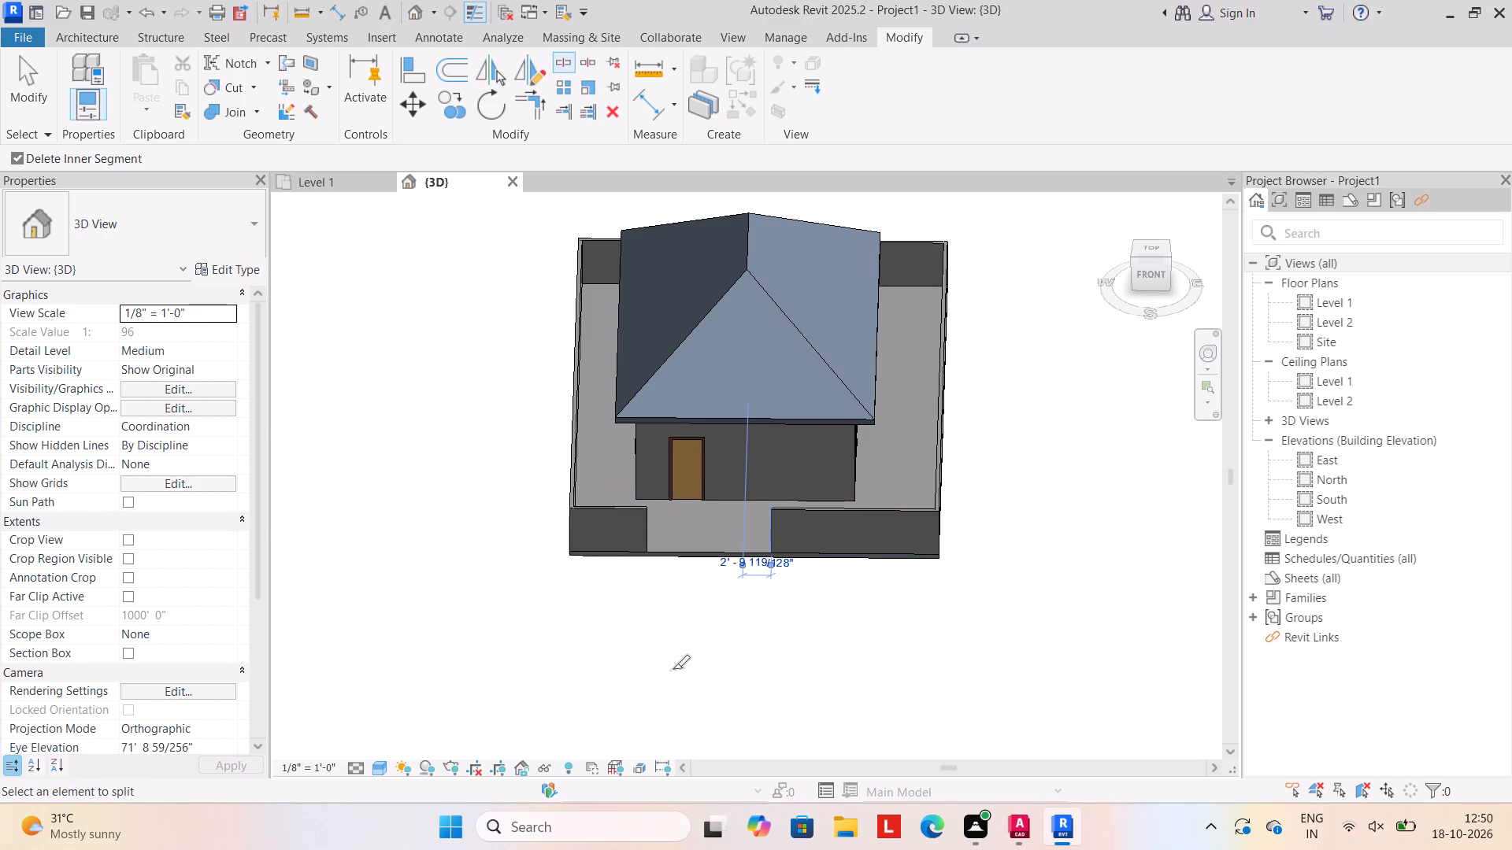
key("Escape")
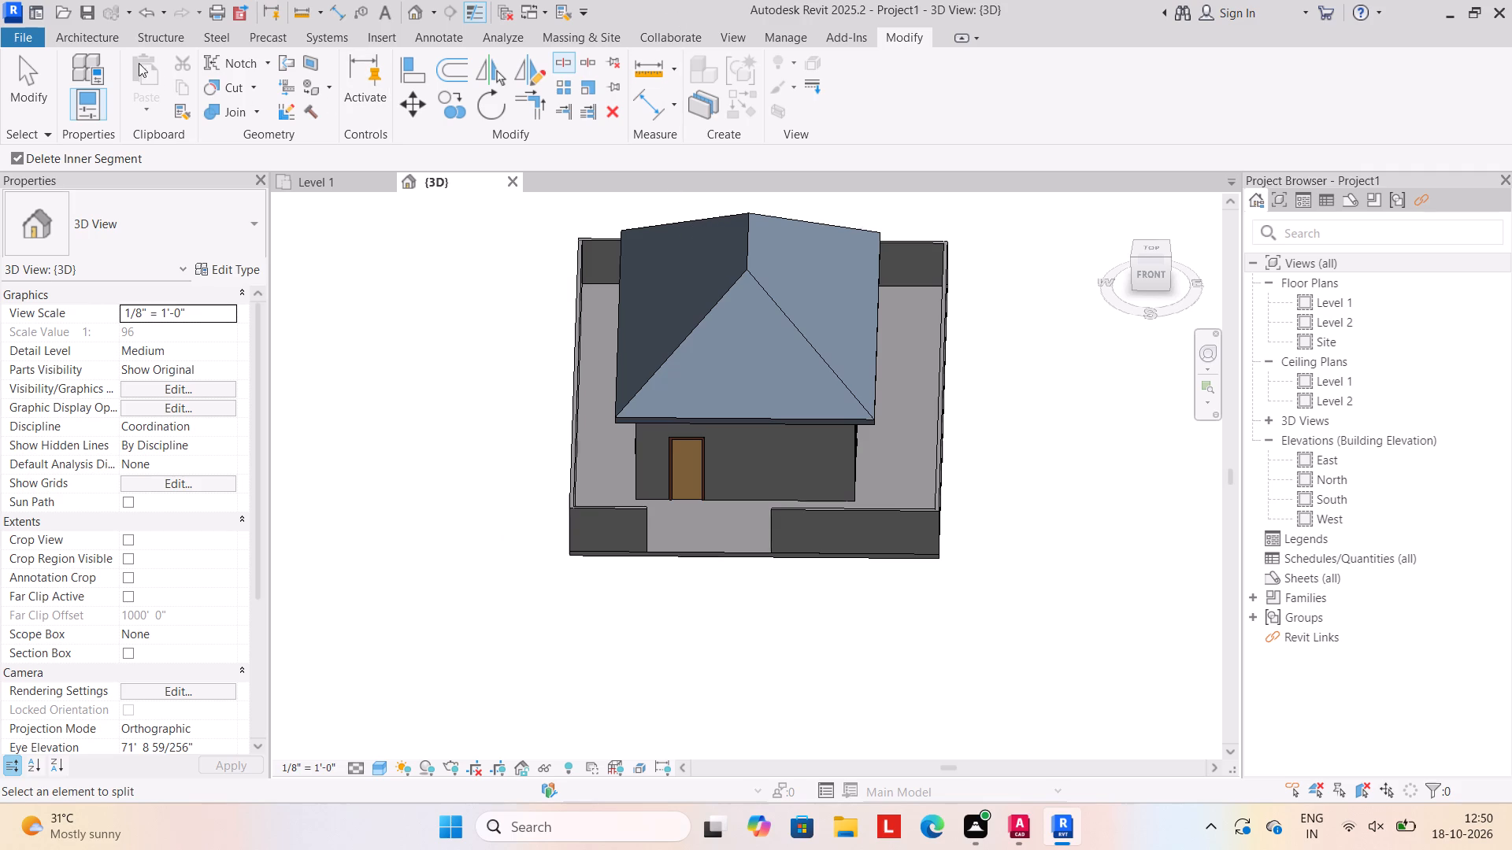
Load the gate_7956.0002 family from the Gate folder as a component for placement.
left_click(110, 36)
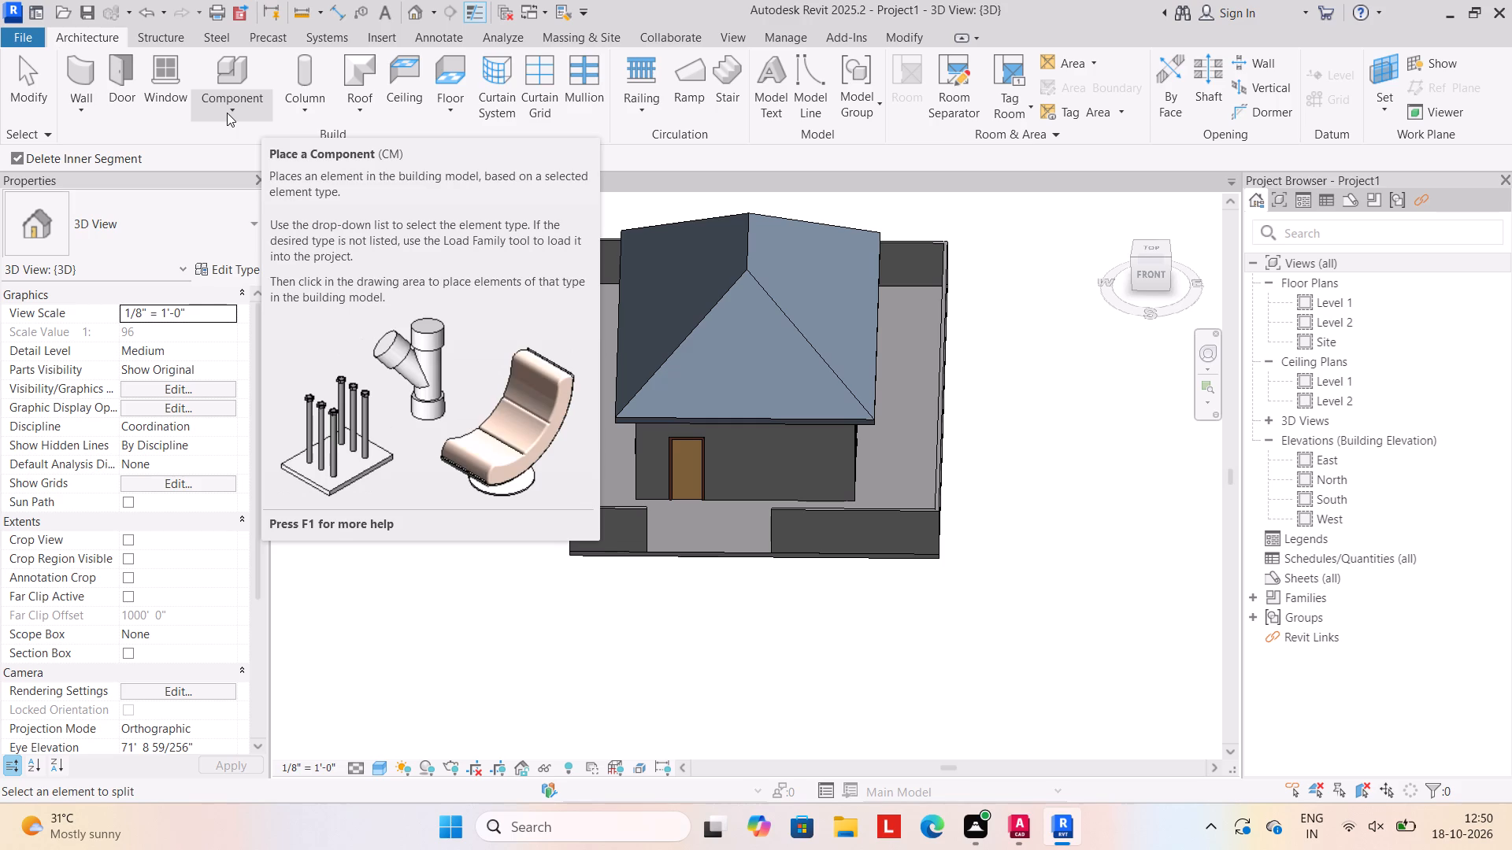
left_click(227, 113)
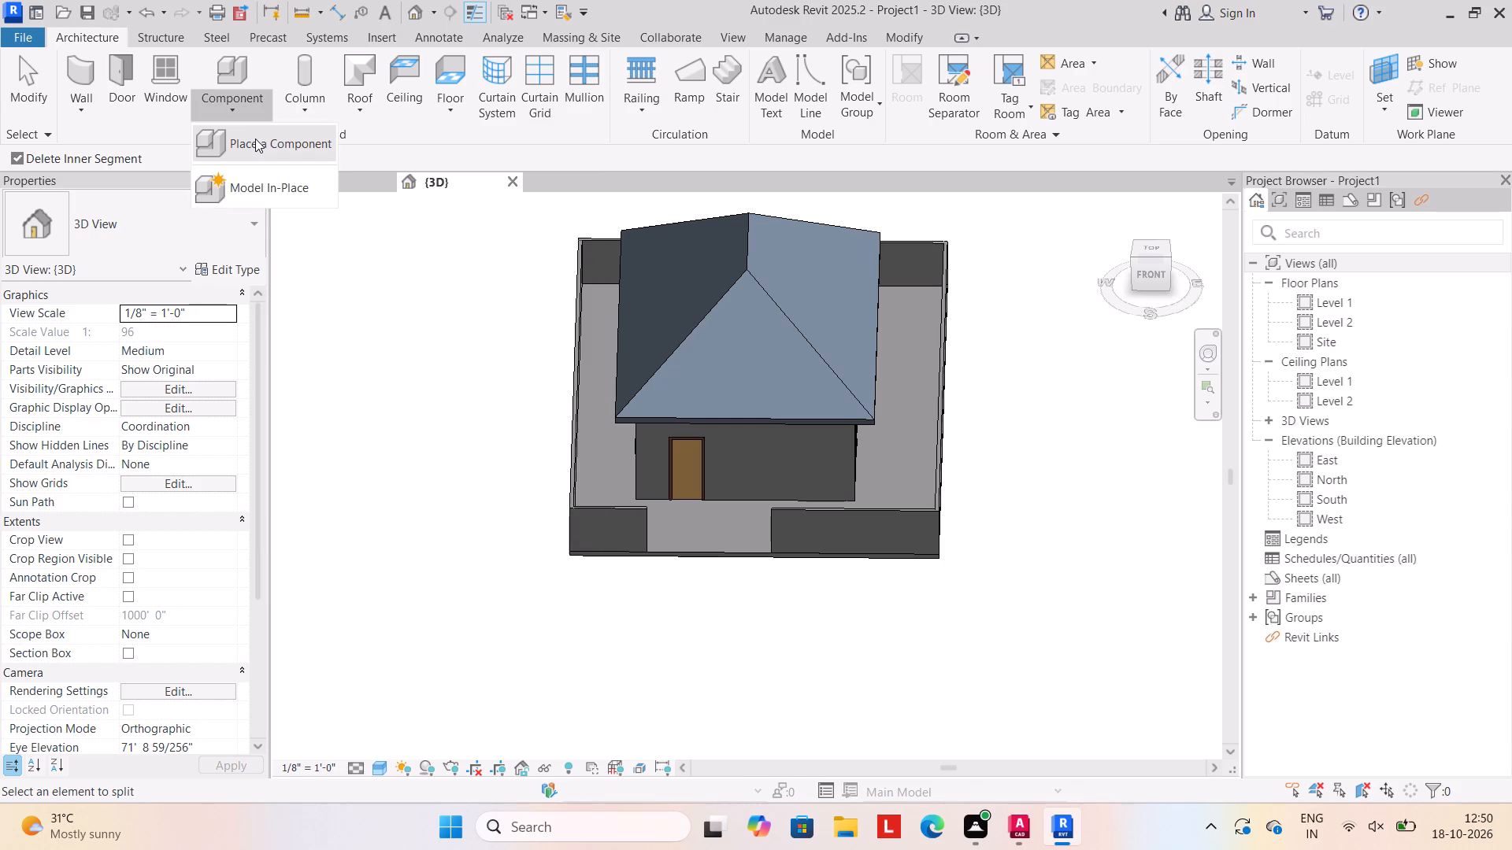
left_click(255, 139)
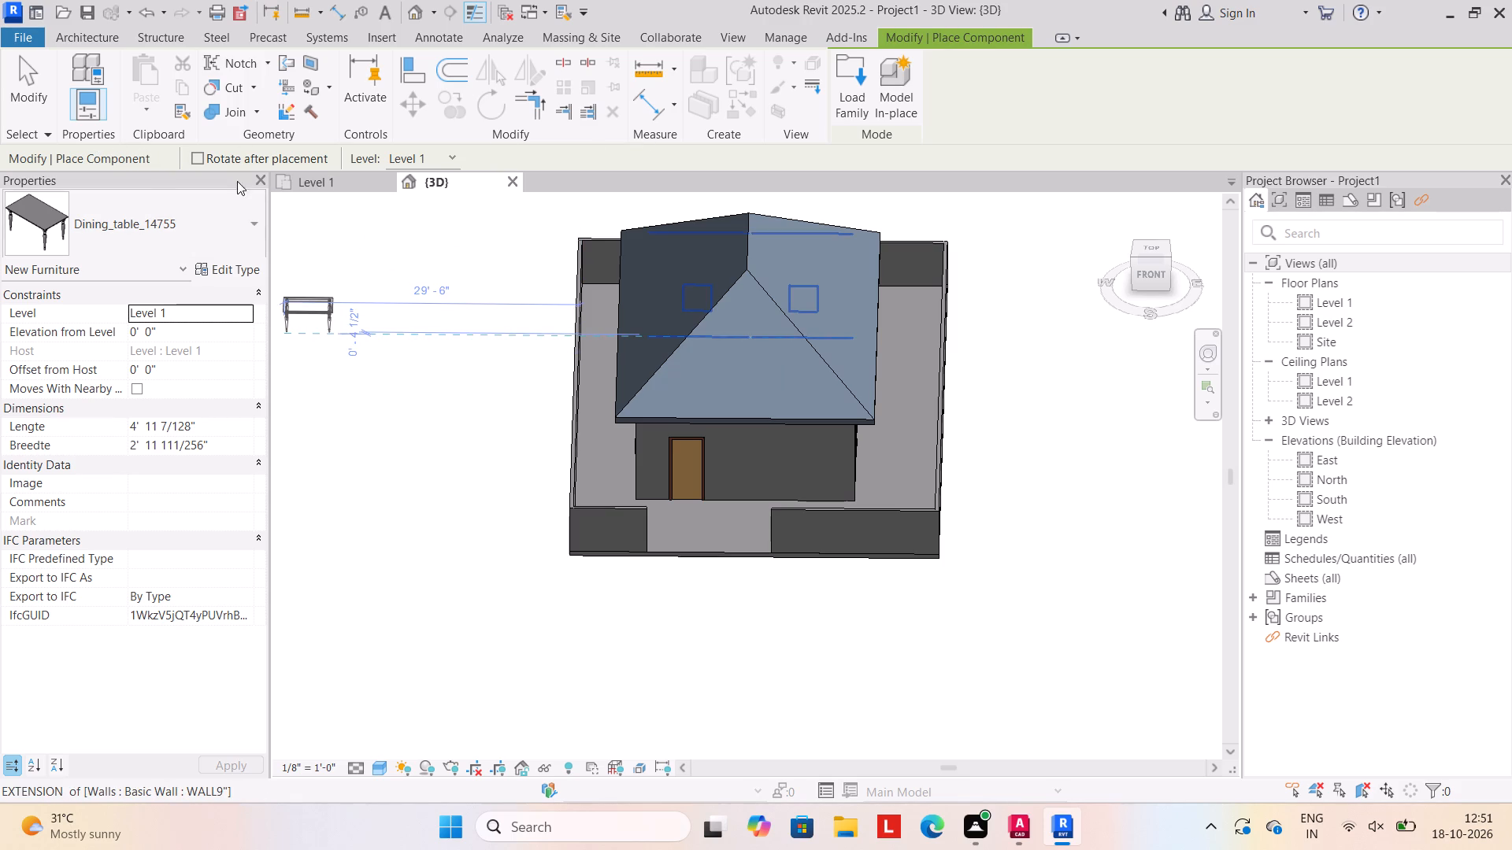
left_click(850, 104)
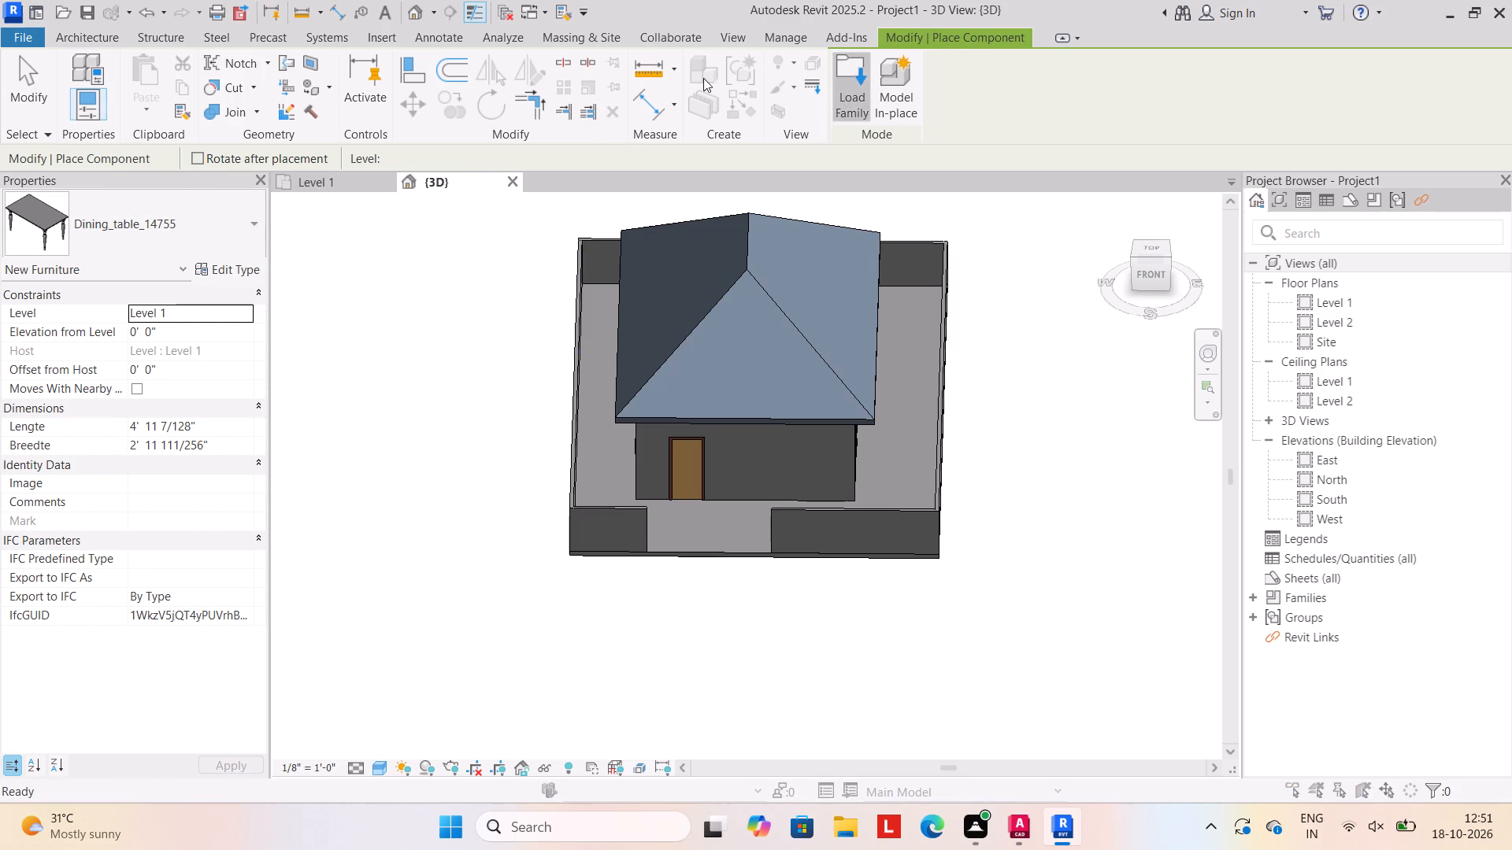
scroll(569, 326, "down", 5)
left_click(984, 208)
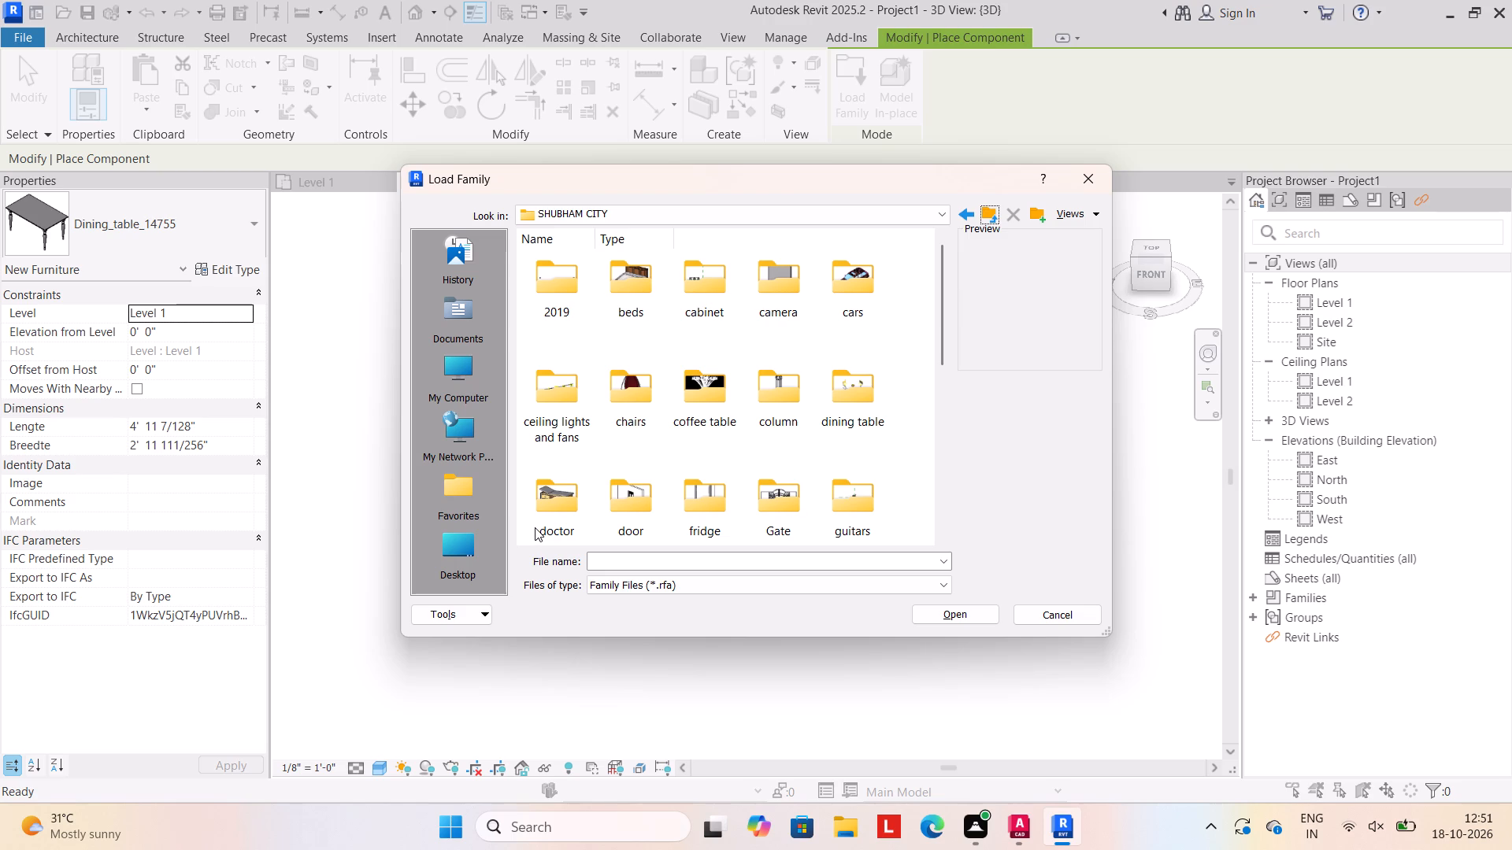
scroll(665, 462, "down", 1)
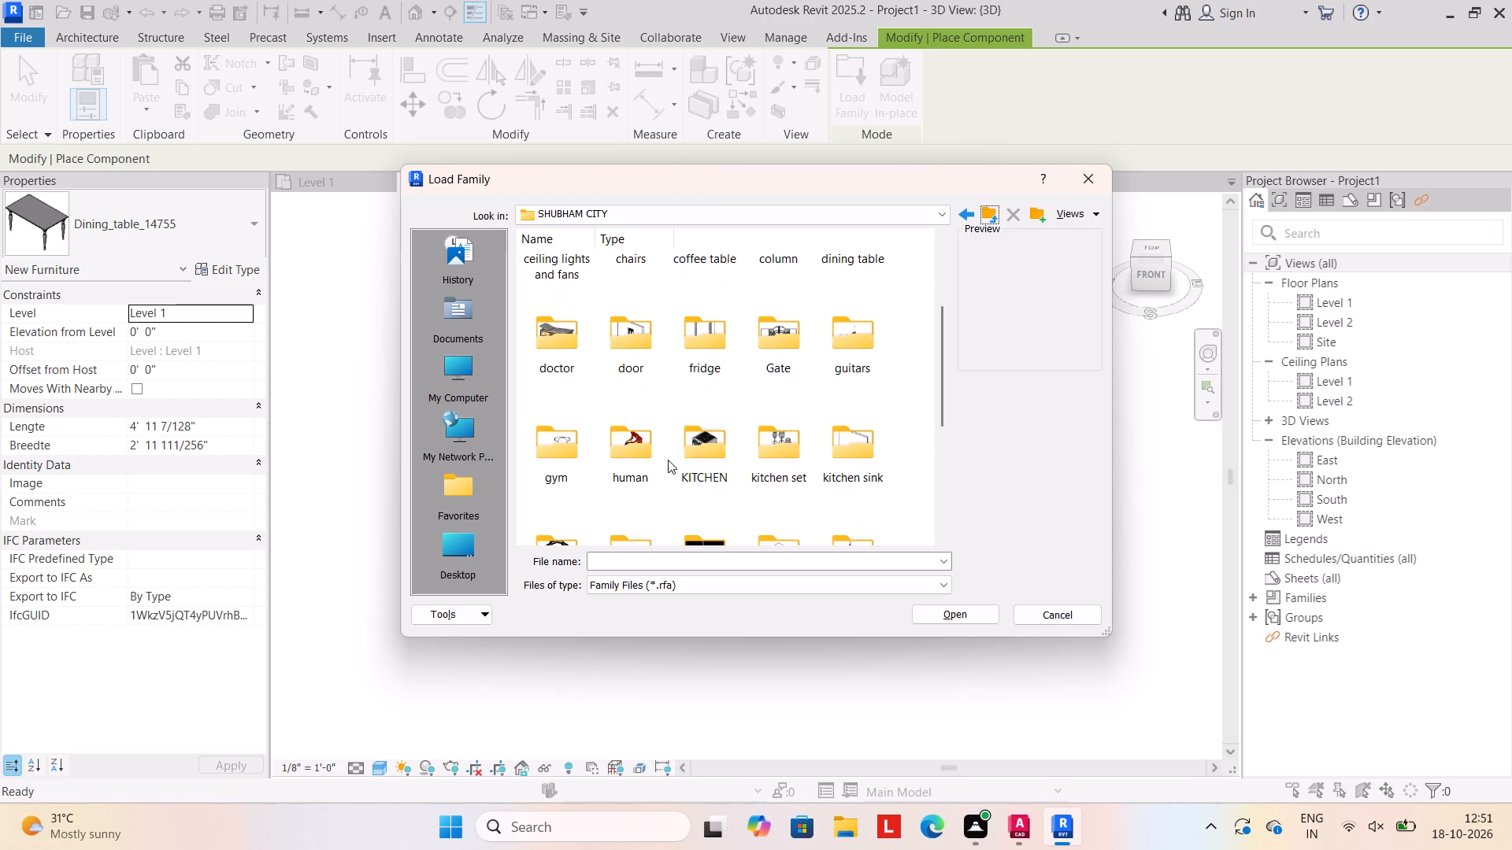
double_click(789, 361)
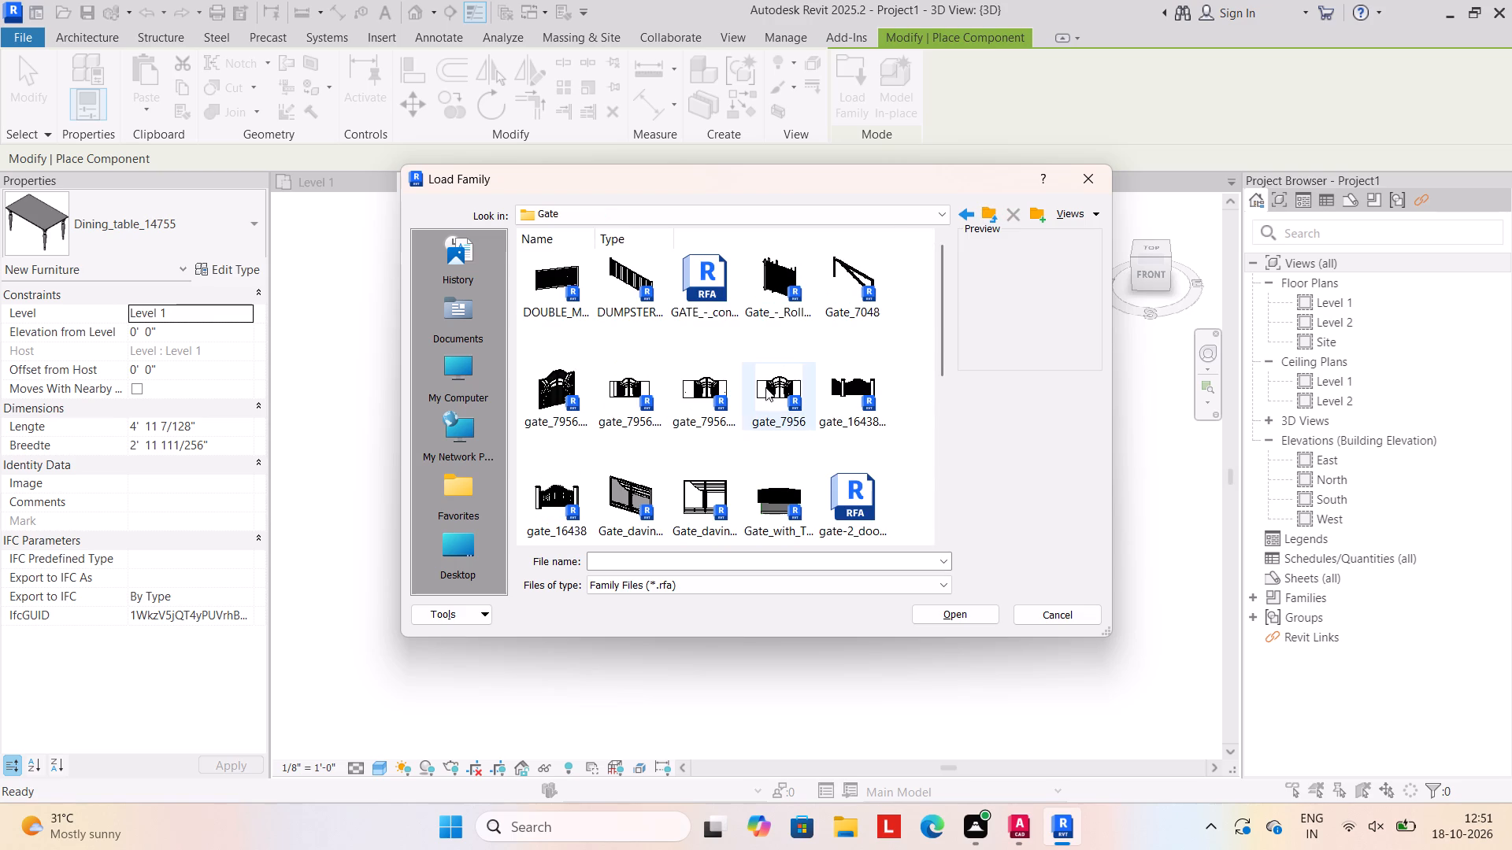
left_click(558, 386)
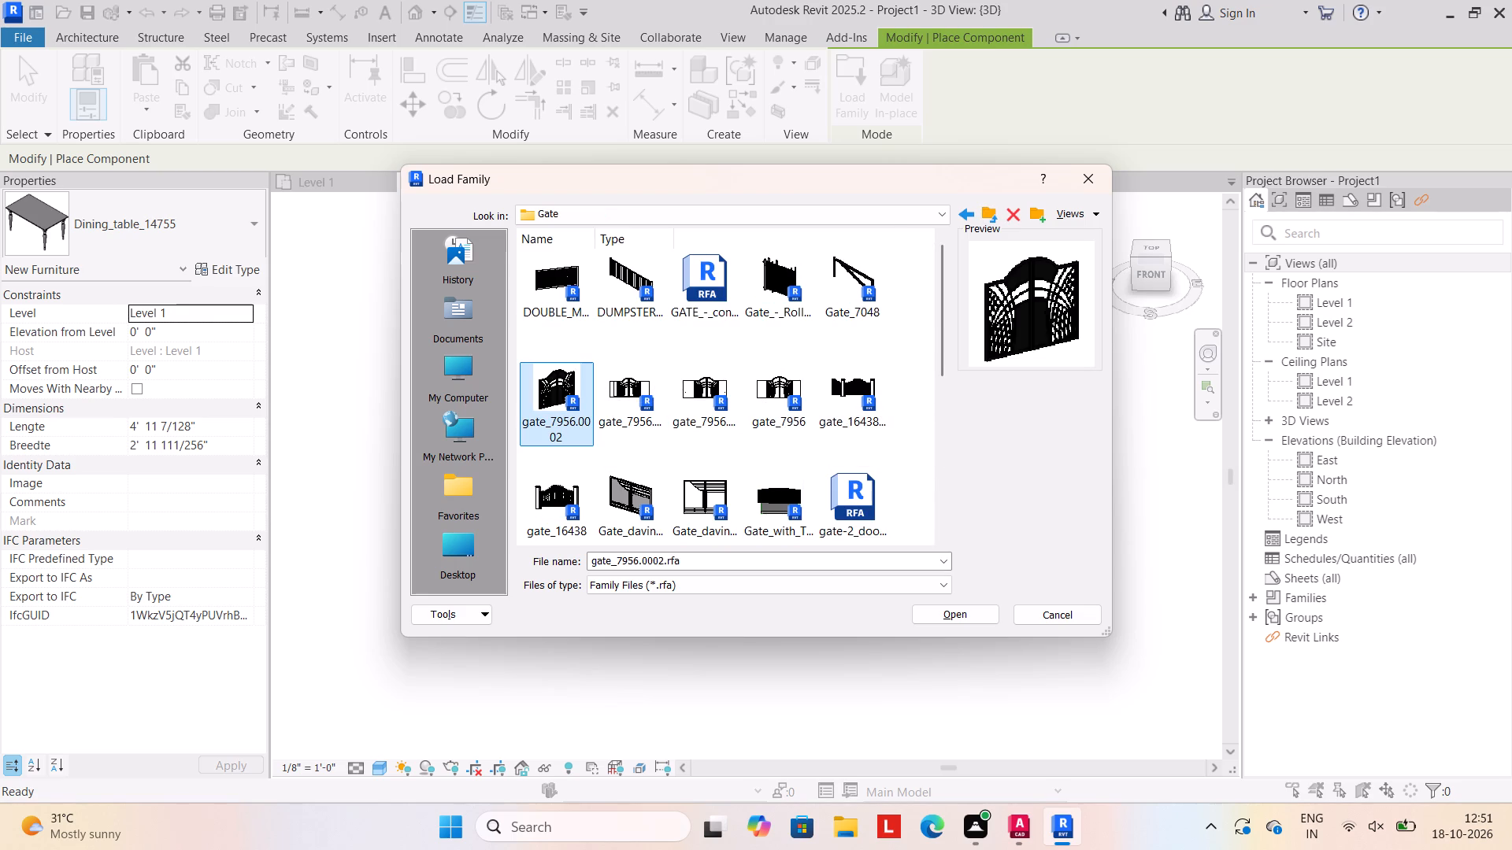
left_click(948, 615)
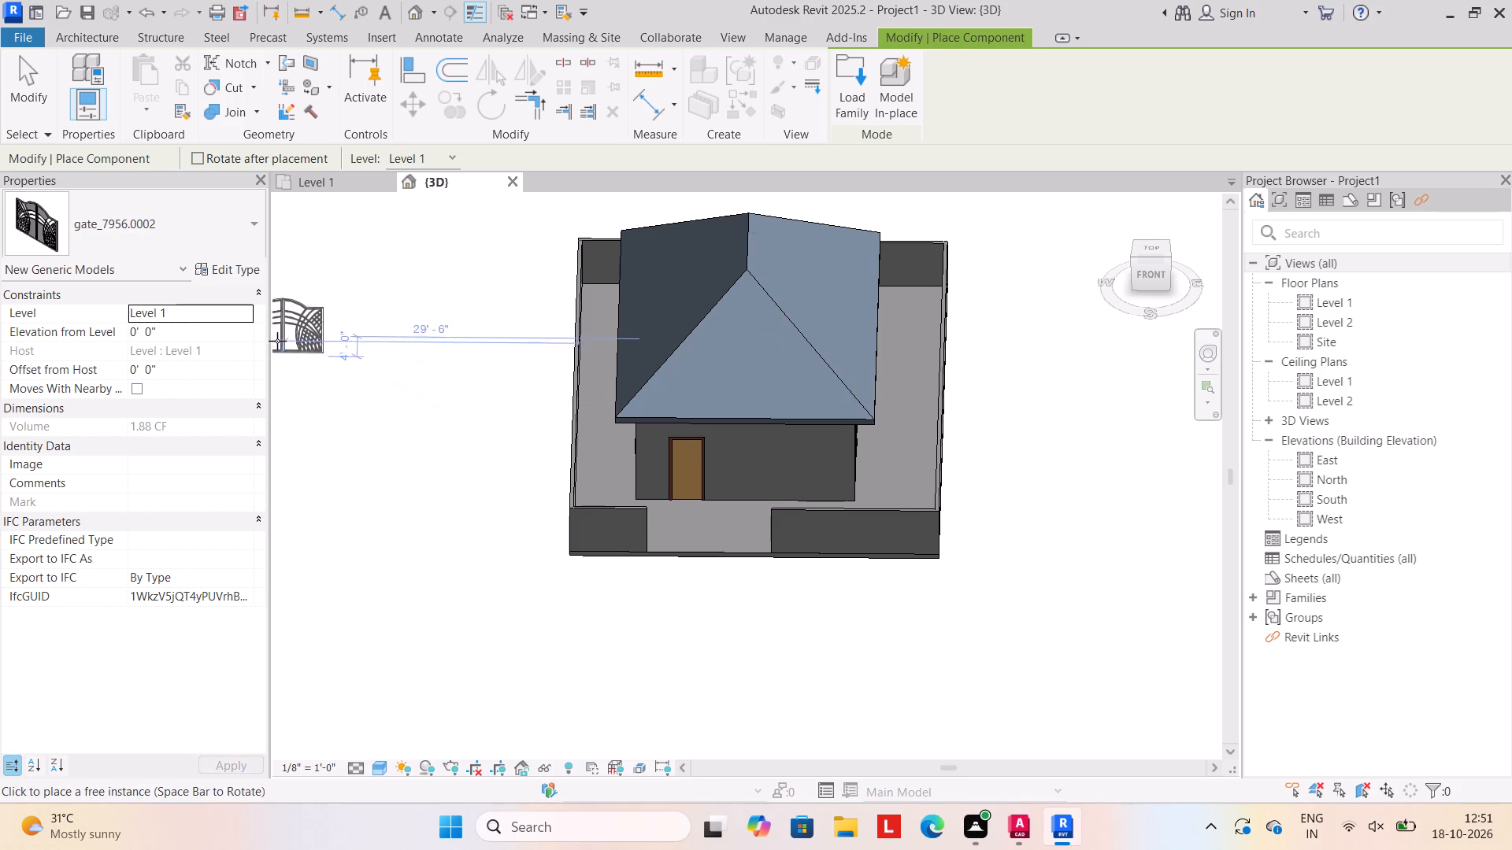
Place the gate_7956.0002 component on Level 1 in the gap of the front boundary wall and finish placement.
left_click(240, 311)
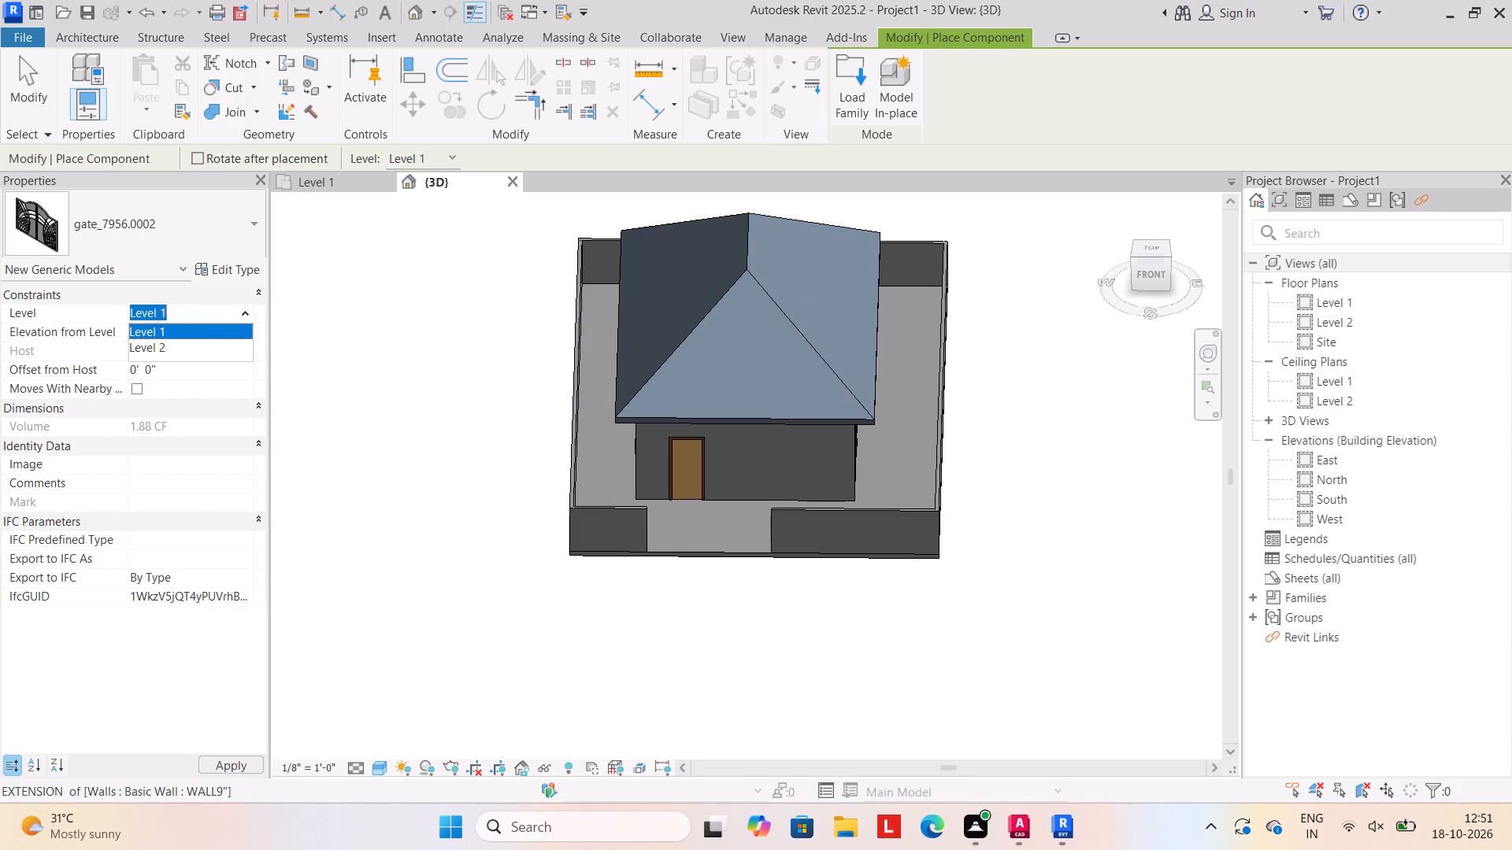
left_click(194, 324)
left_click(209, 752)
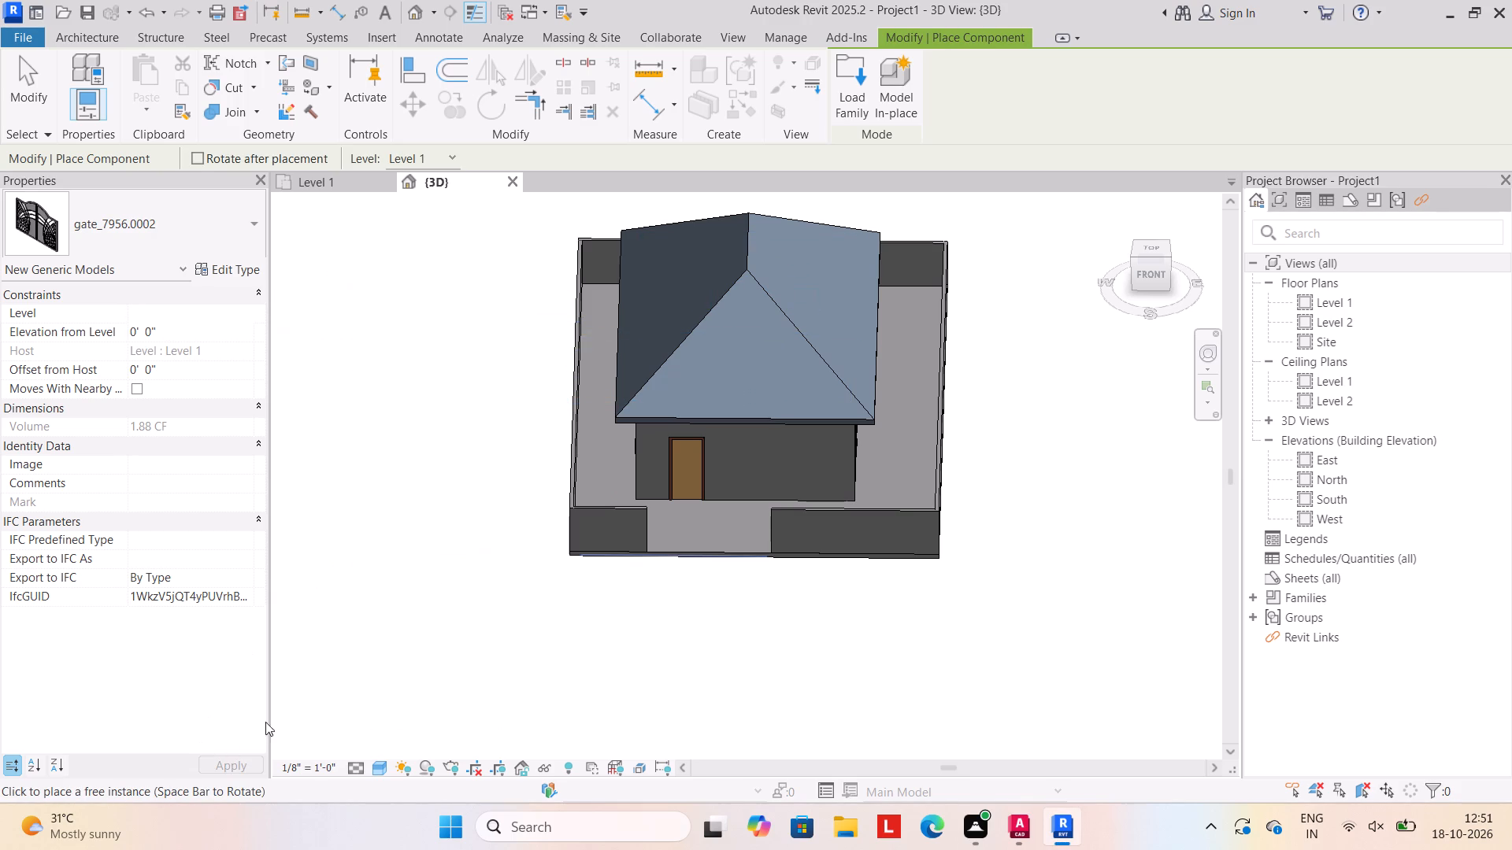
scroll(697, 558, "up", 4)
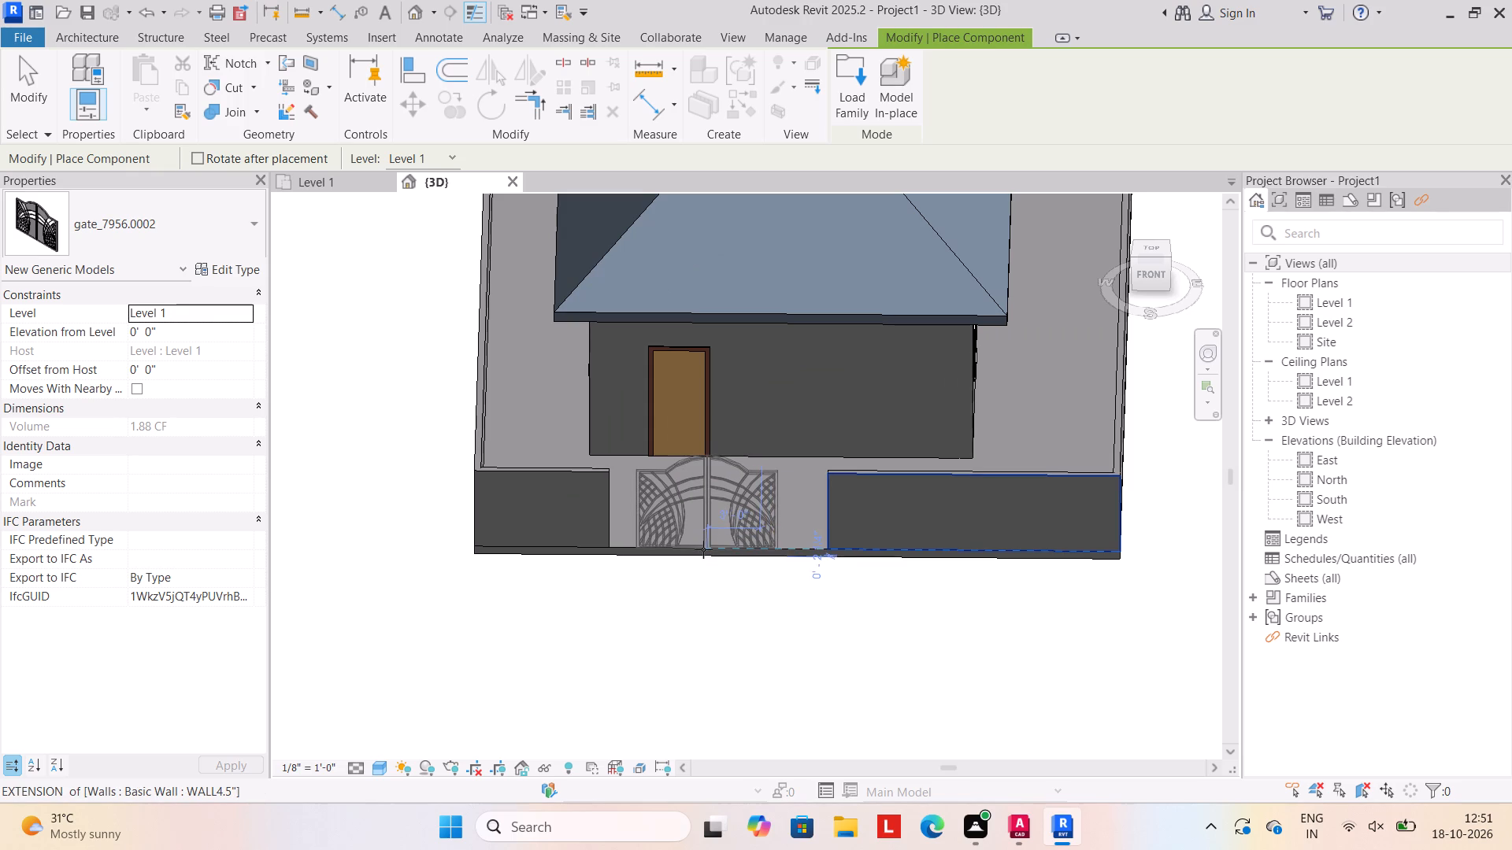
left_click(704, 545)
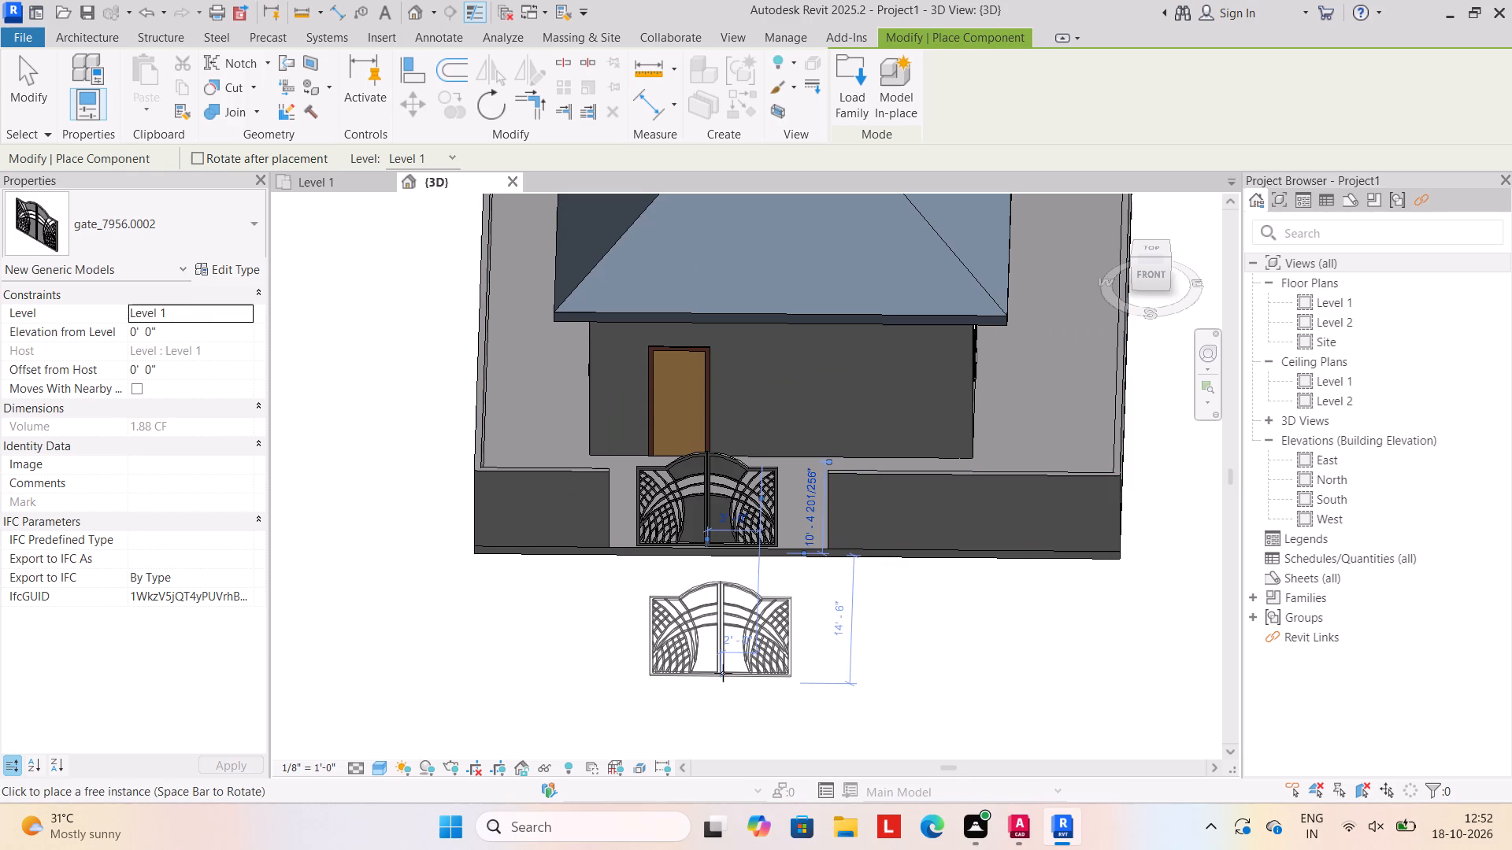
key("Escape")
key("Escape")
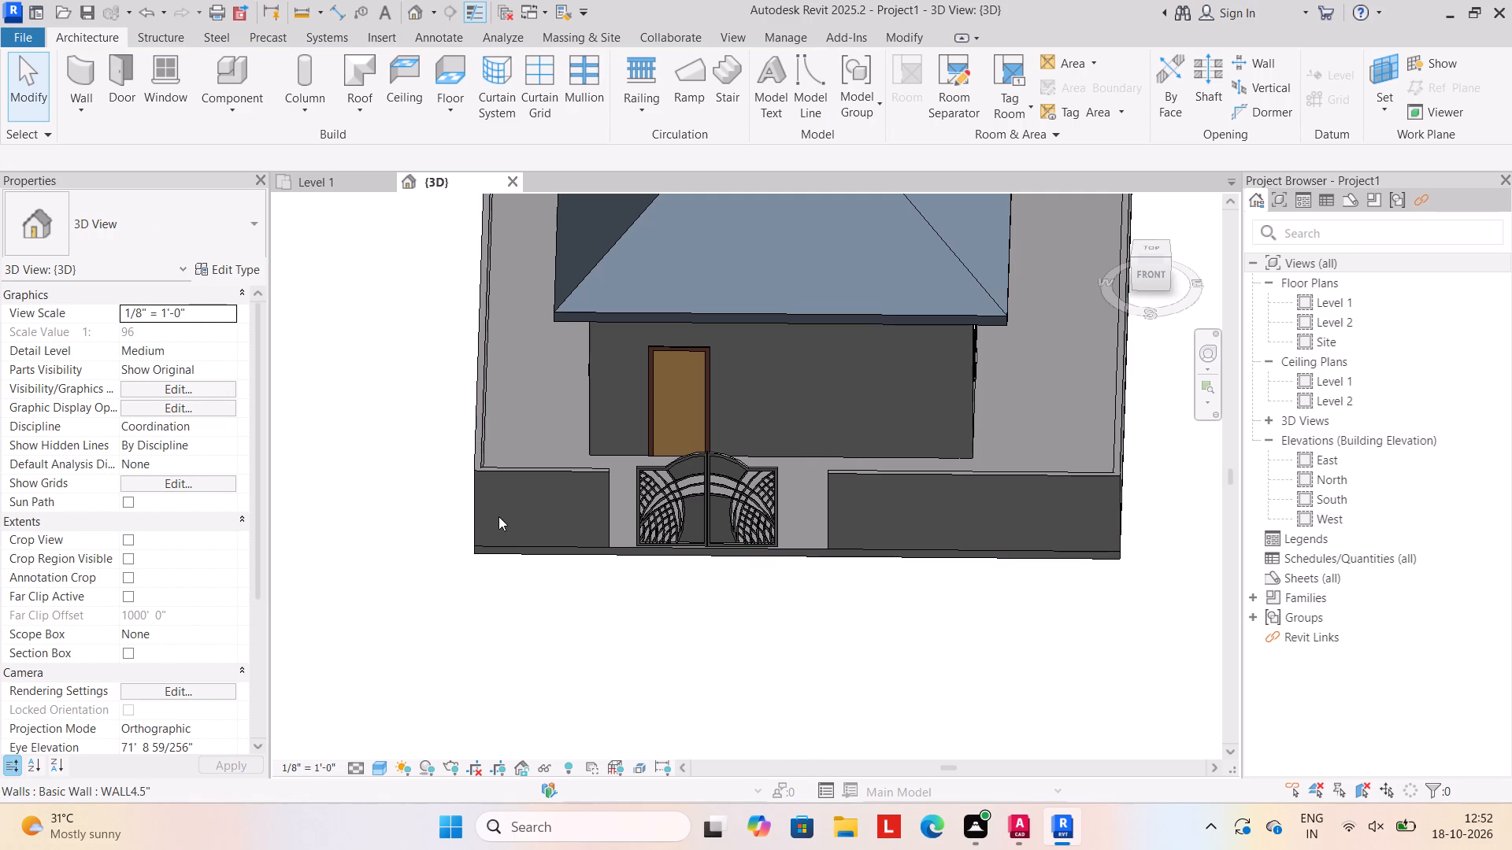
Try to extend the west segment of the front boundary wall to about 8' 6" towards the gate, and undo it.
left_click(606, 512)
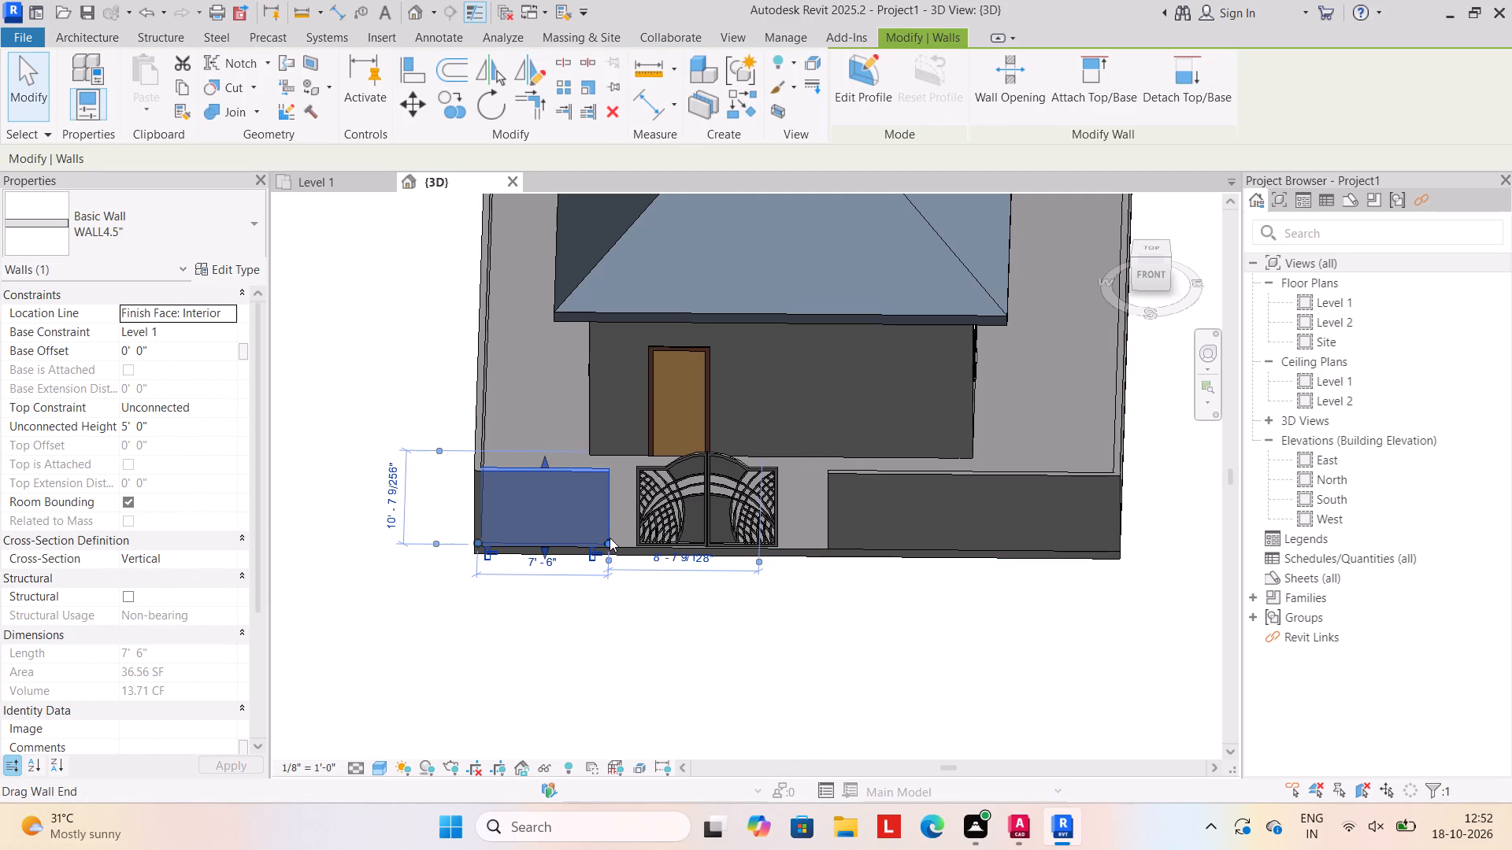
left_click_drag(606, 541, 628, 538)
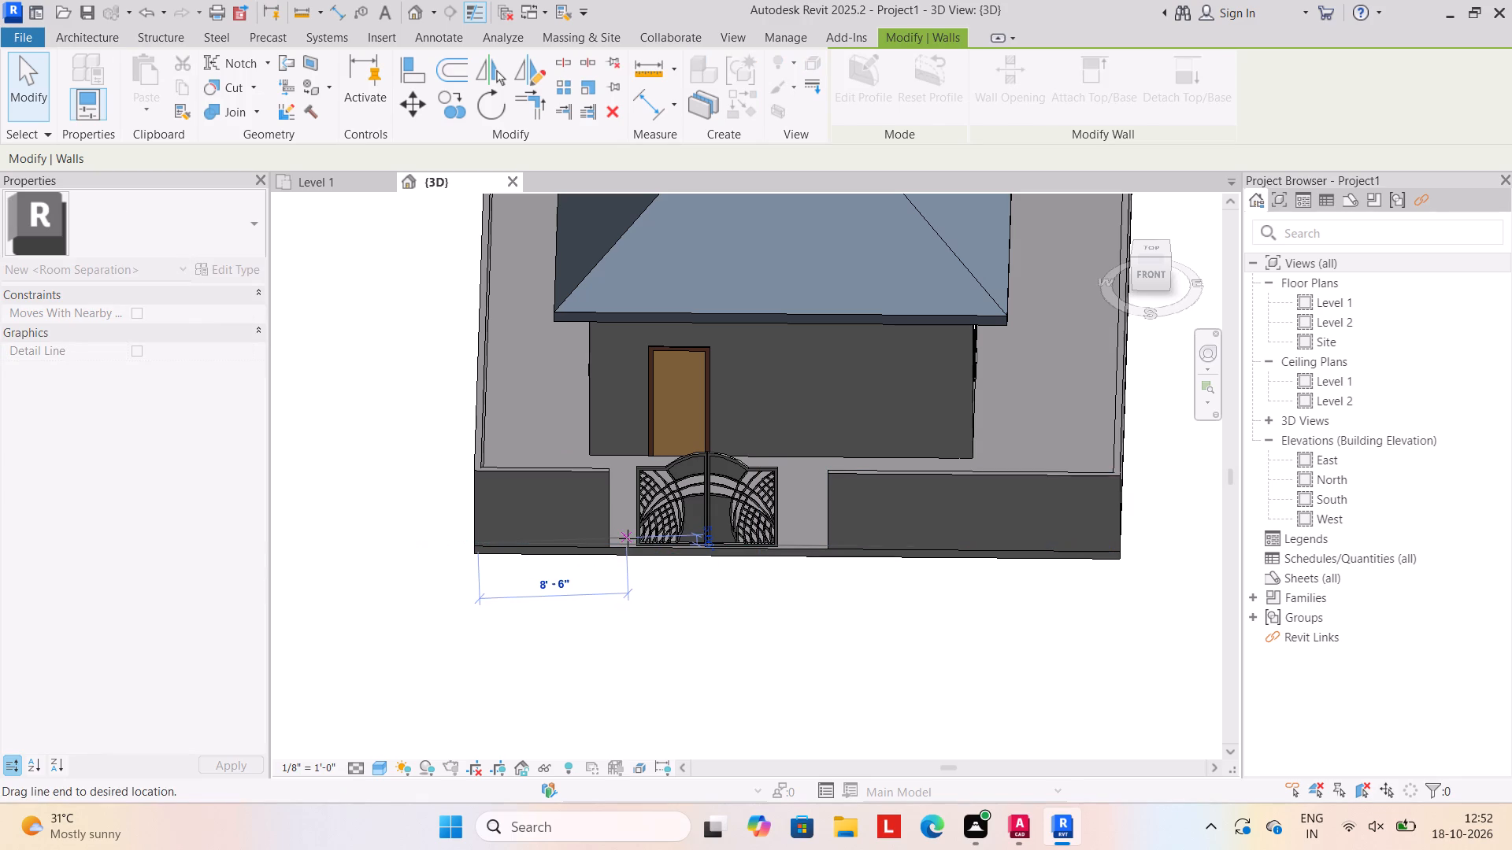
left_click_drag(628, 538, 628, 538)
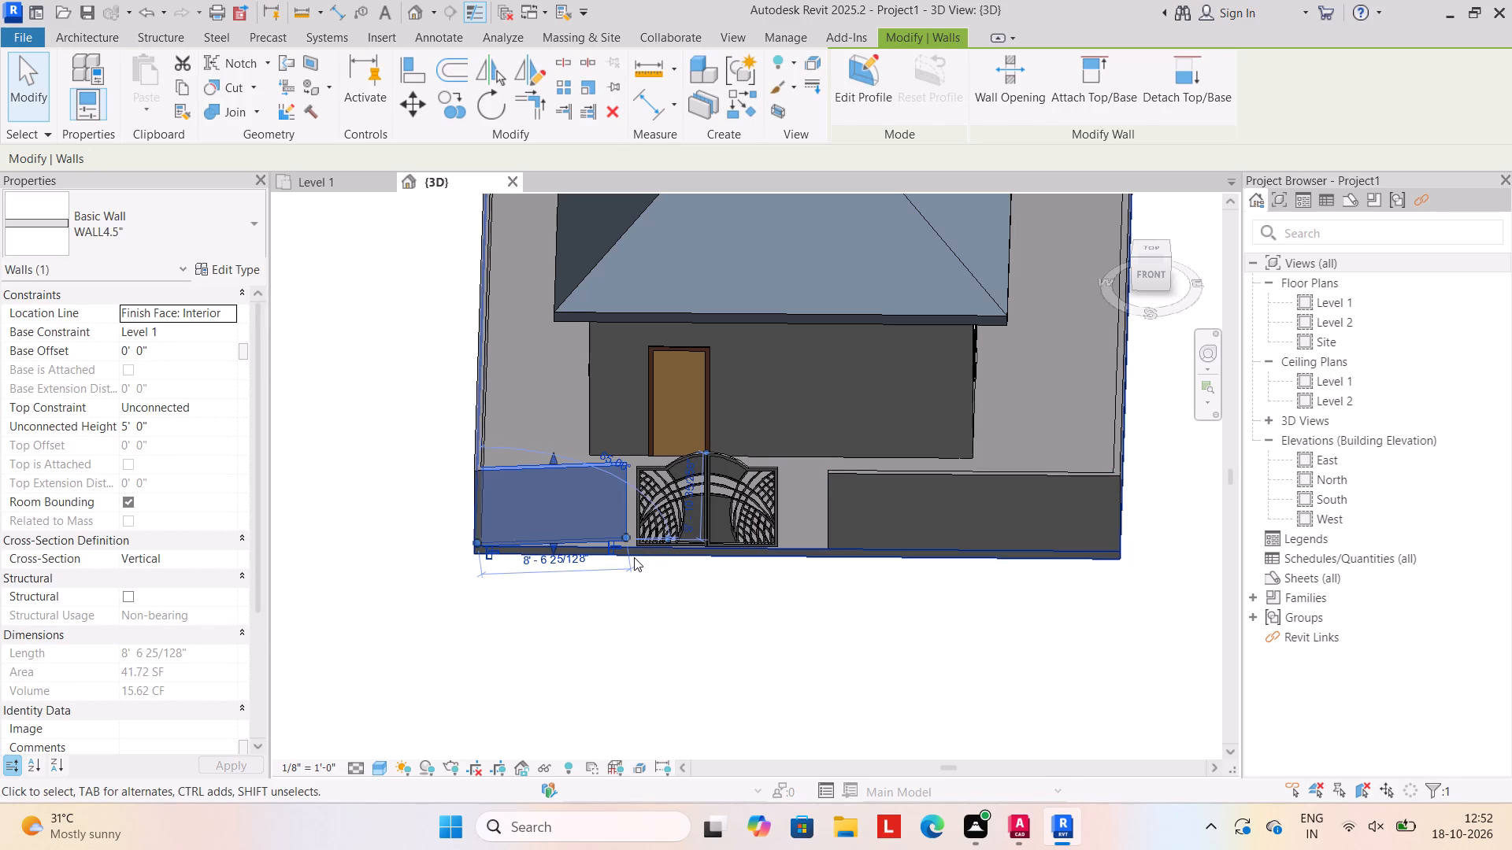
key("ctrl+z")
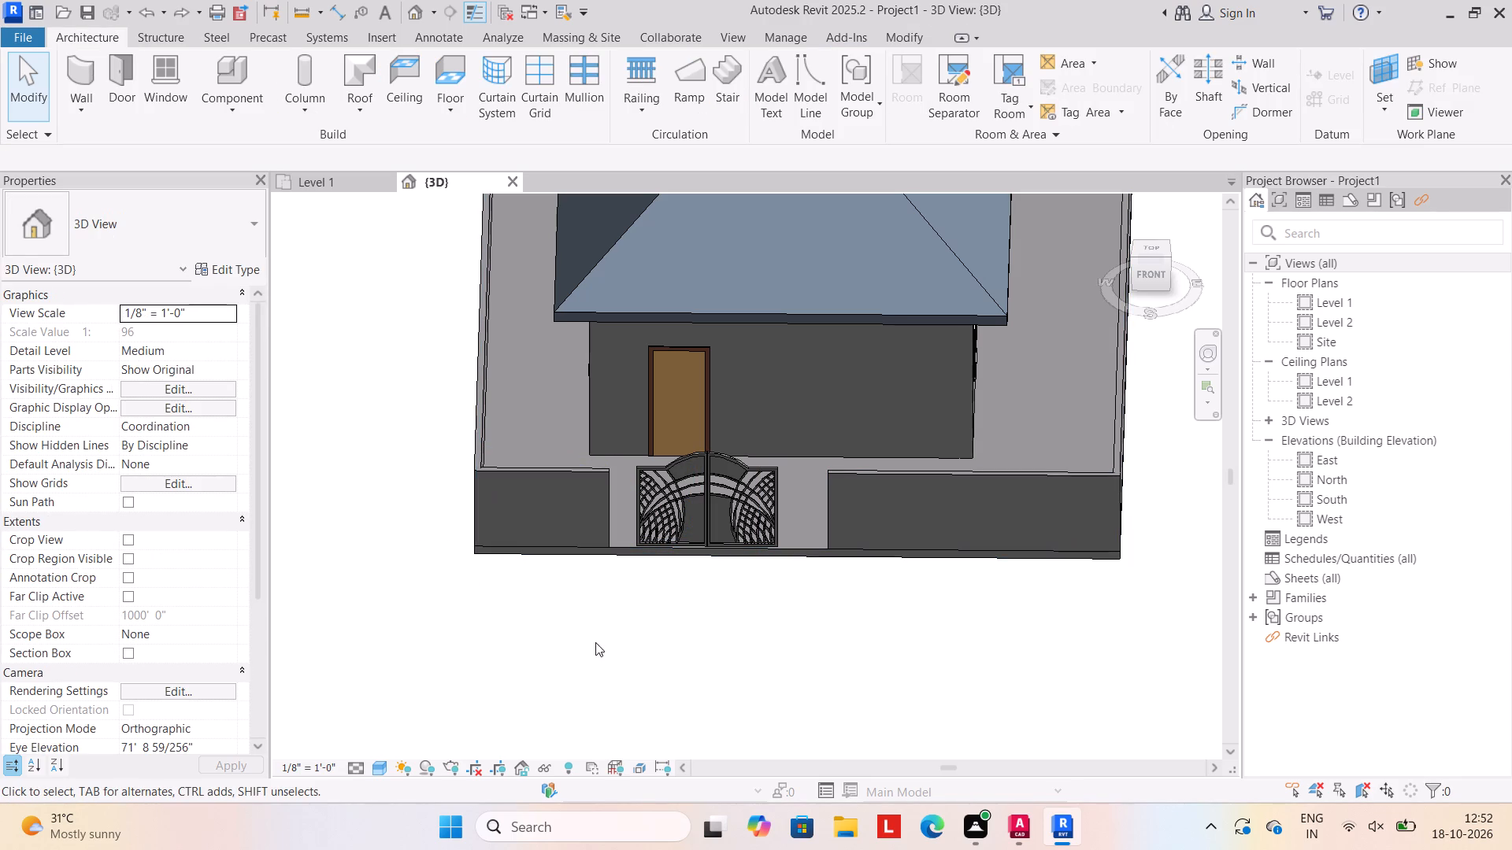
Extend the gate end of the west front boundary wall segment to meet the gate's west edge.
scroll(651, 622, "up", 3)
left_click(586, 487)
scroll(591, 517, "up", 2)
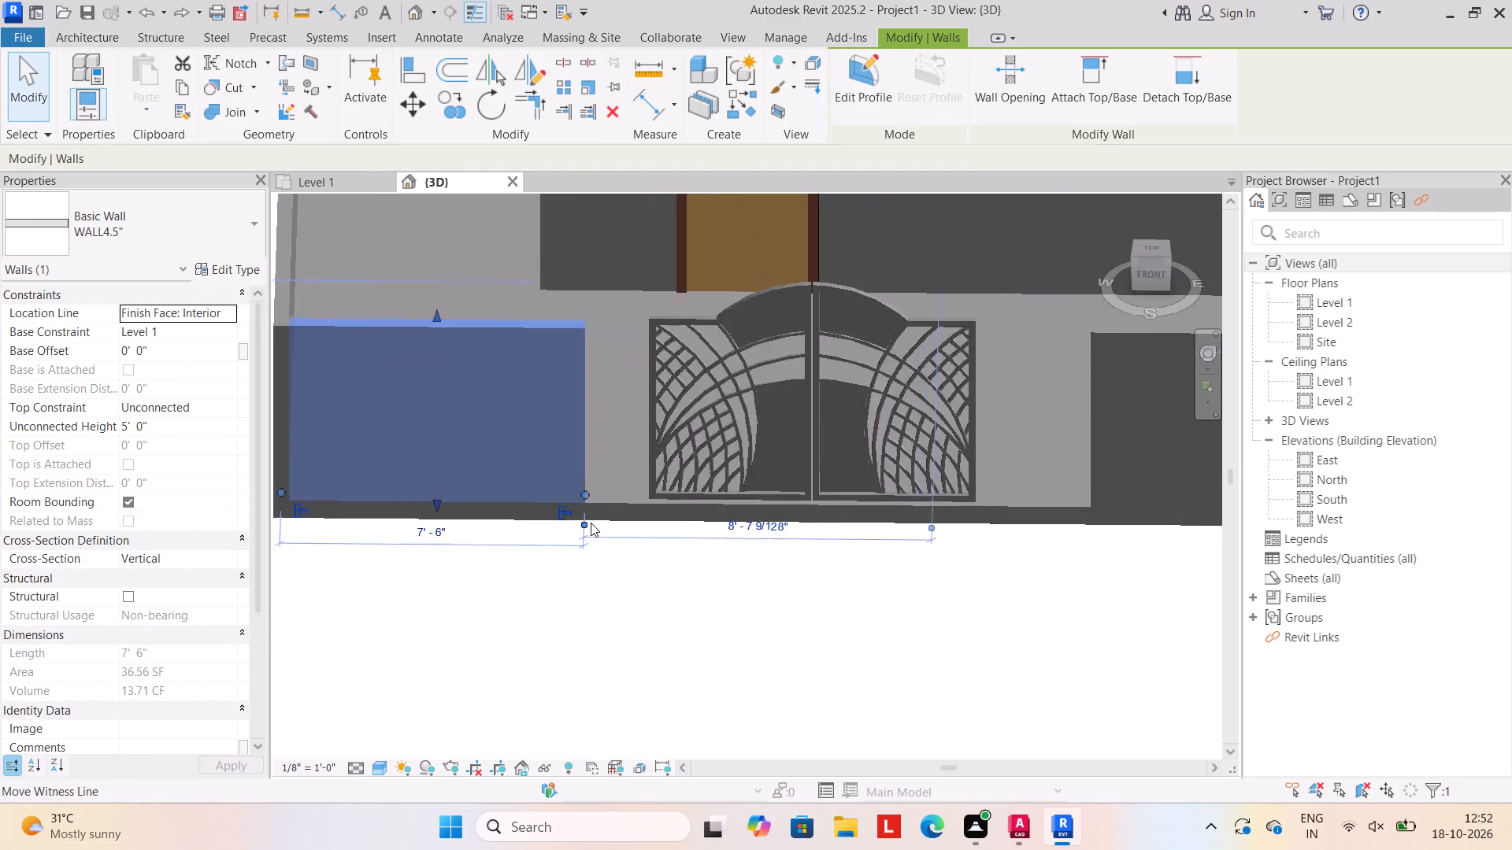
scroll(591, 523, "up", 9)
left_click_drag(573, 434, 580, 434)
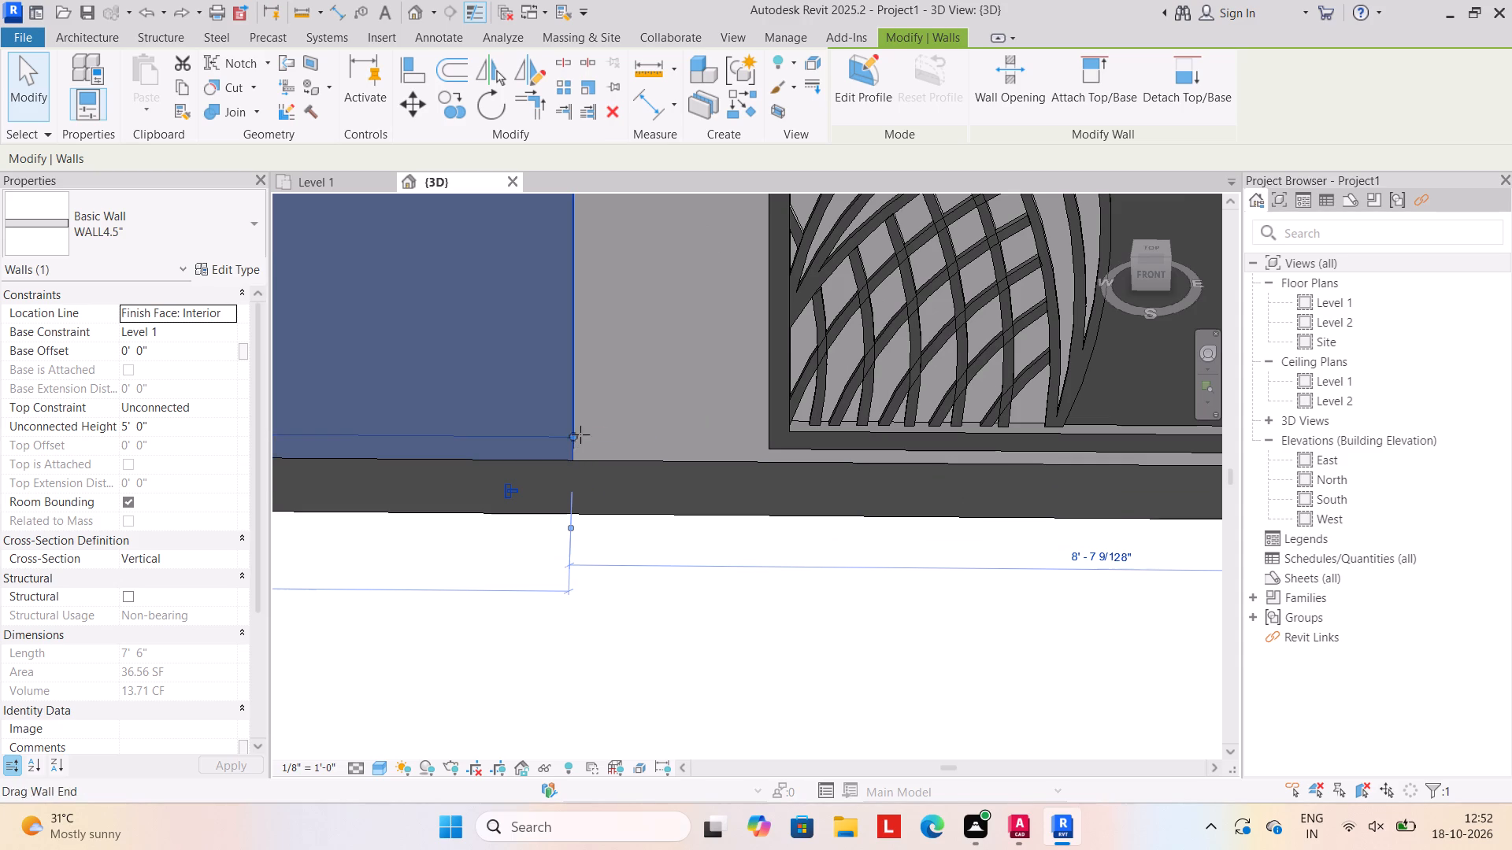
left_click_drag(580, 434, 762, 442)
left_click(721, 582)
Nudge the gate about 2" outward, away from the house, in the front boundary wall opening.
scroll(740, 596, "down", 8)
middle_click_drag(765, 602, 757, 604)
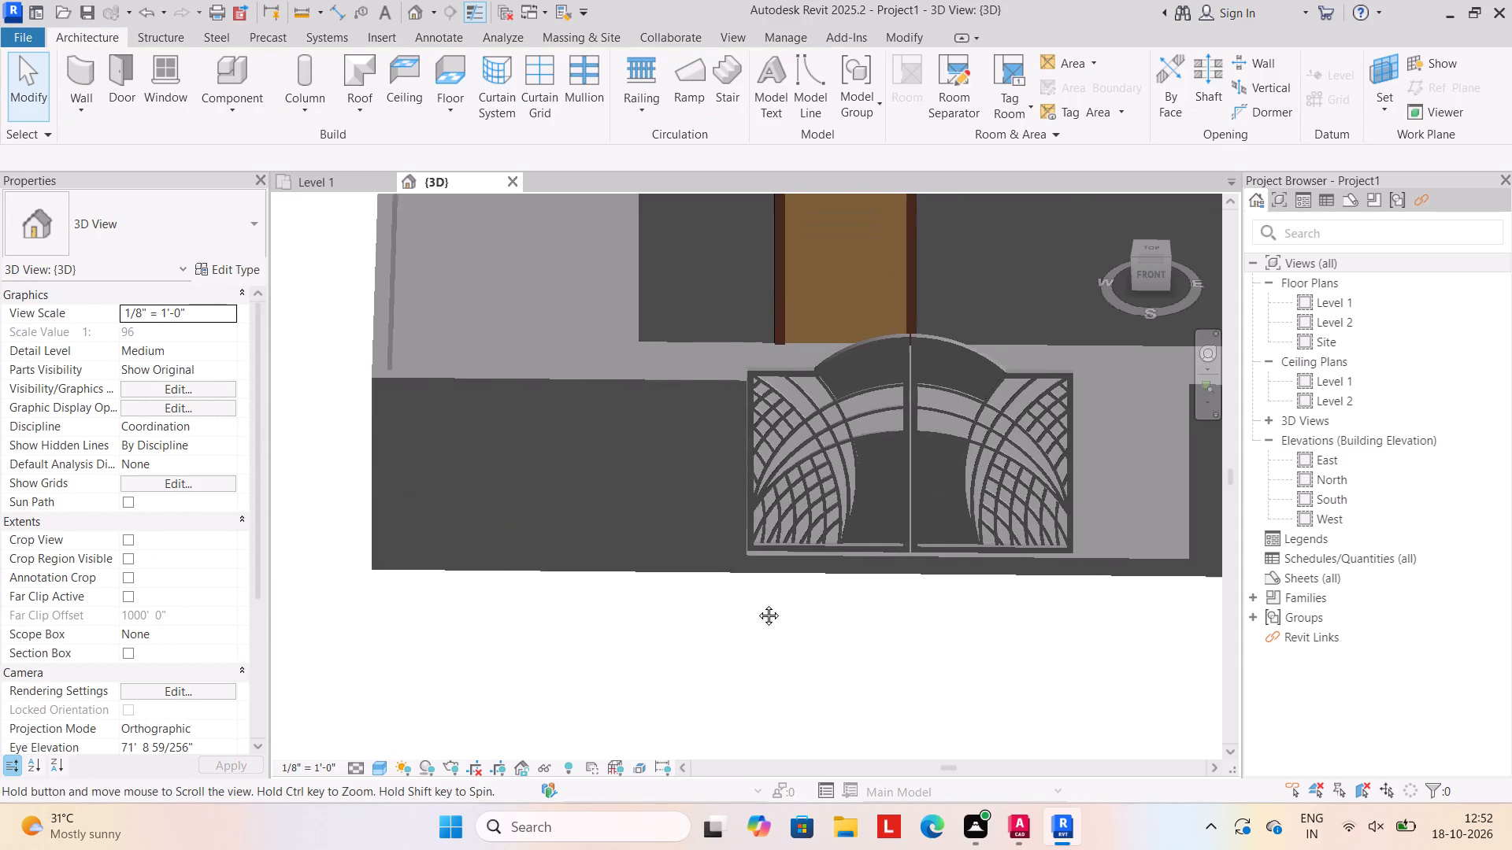
middle_click_drag(757, 604, 580, 608)
left_click(729, 510)
key("Down")
key("Down")
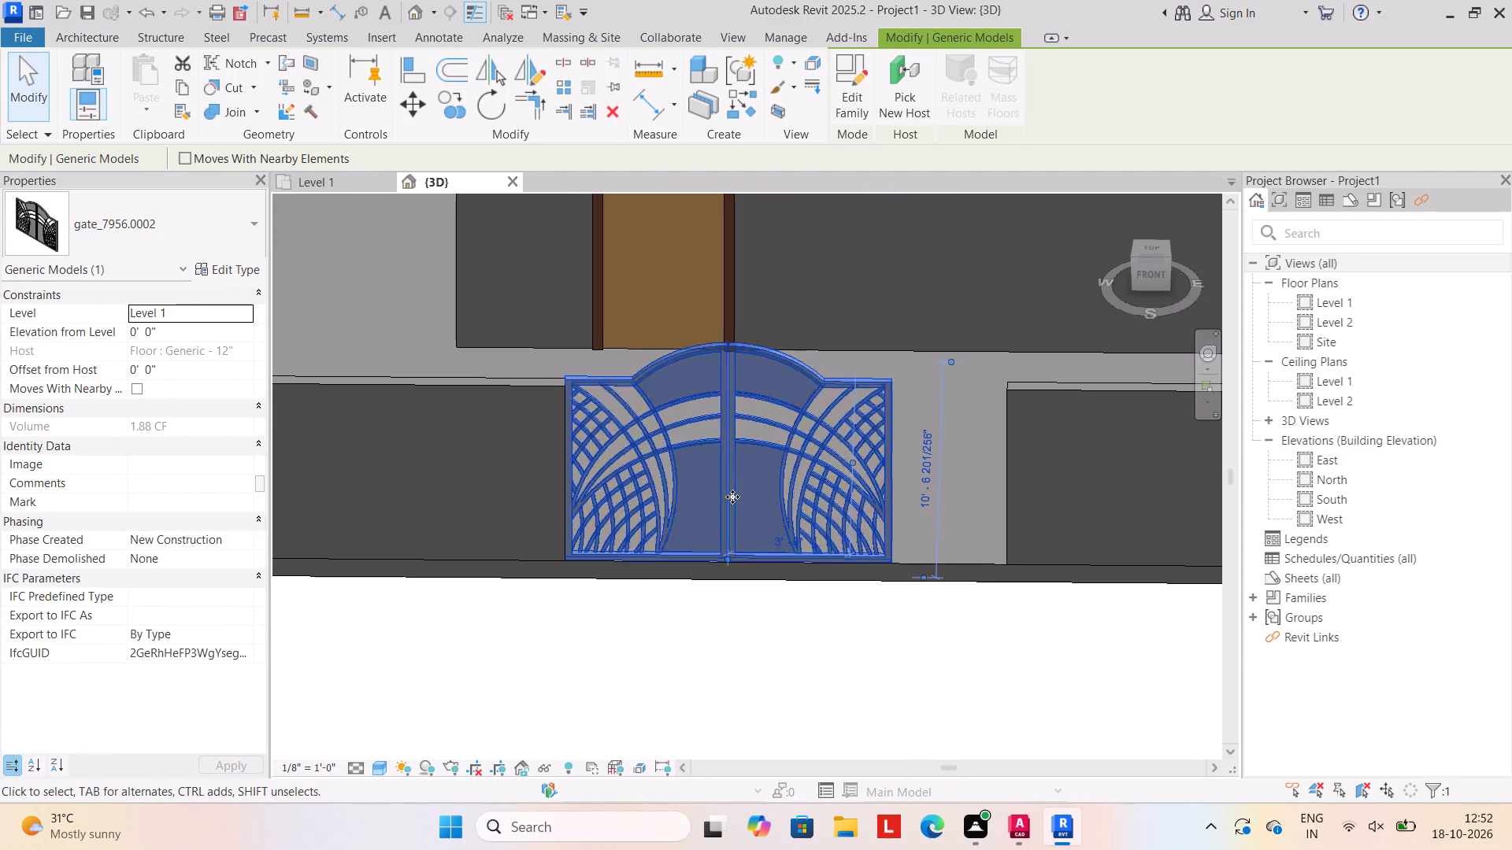
left_click(729, 637)
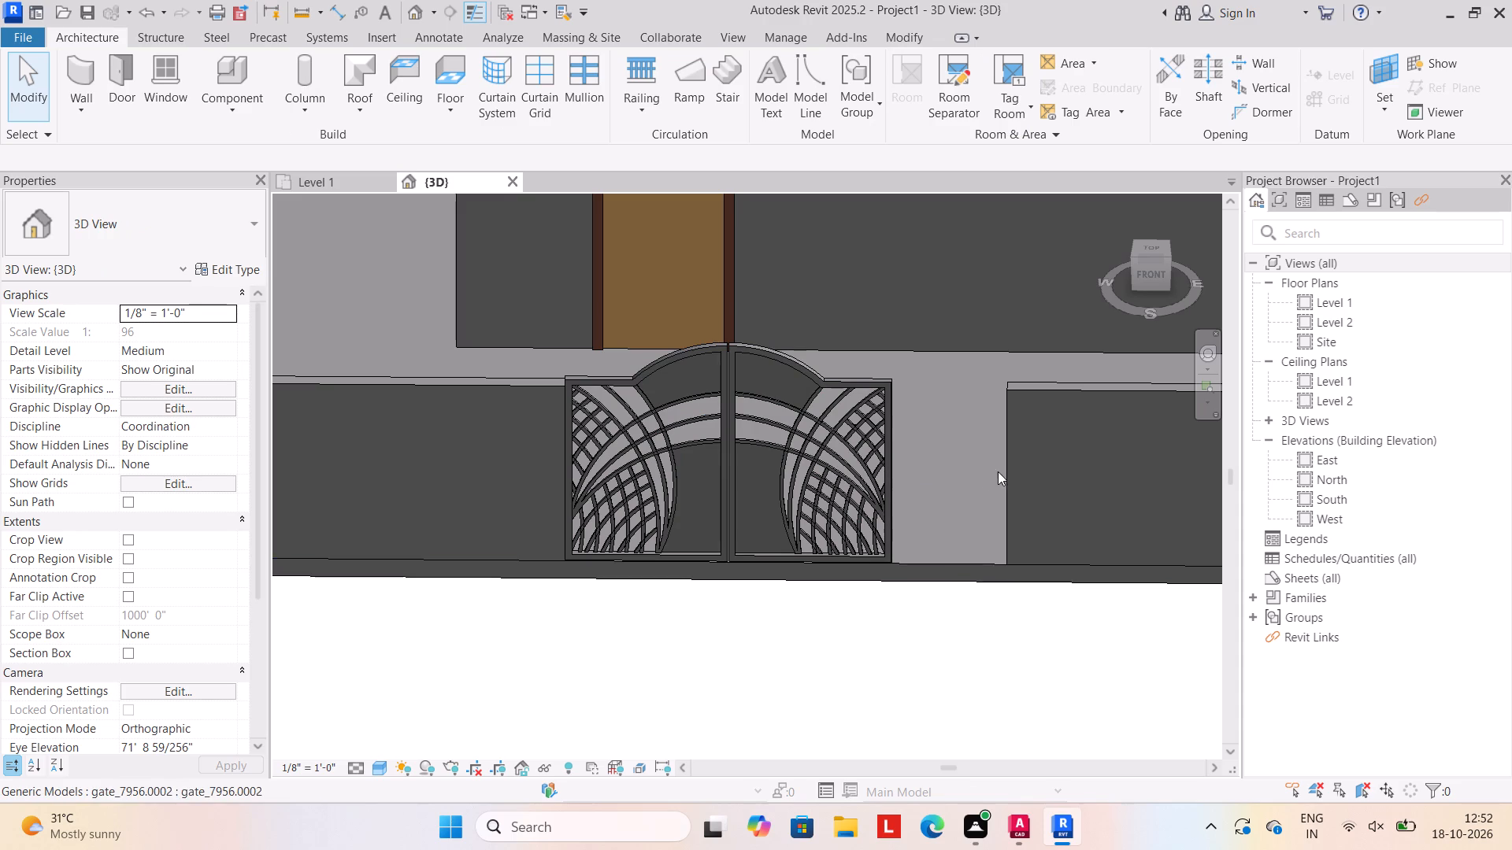
Extend the gate end of the east front boundary wall segment to meet the gate's east edge.
left_click(1014, 468)
scroll(1028, 587, "up", 8)
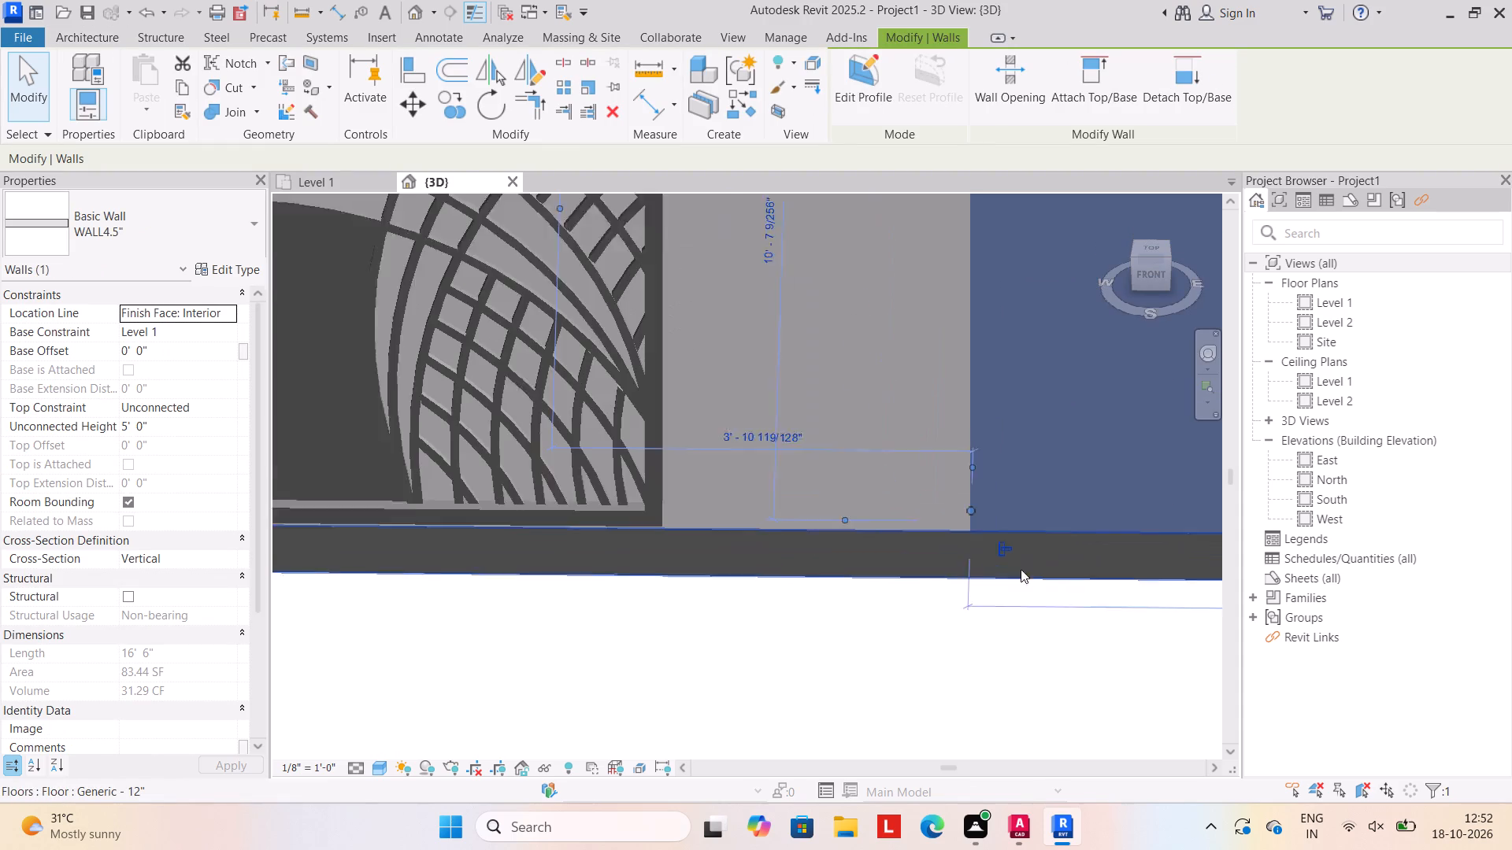
left_click_drag(962, 500, 669, 486)
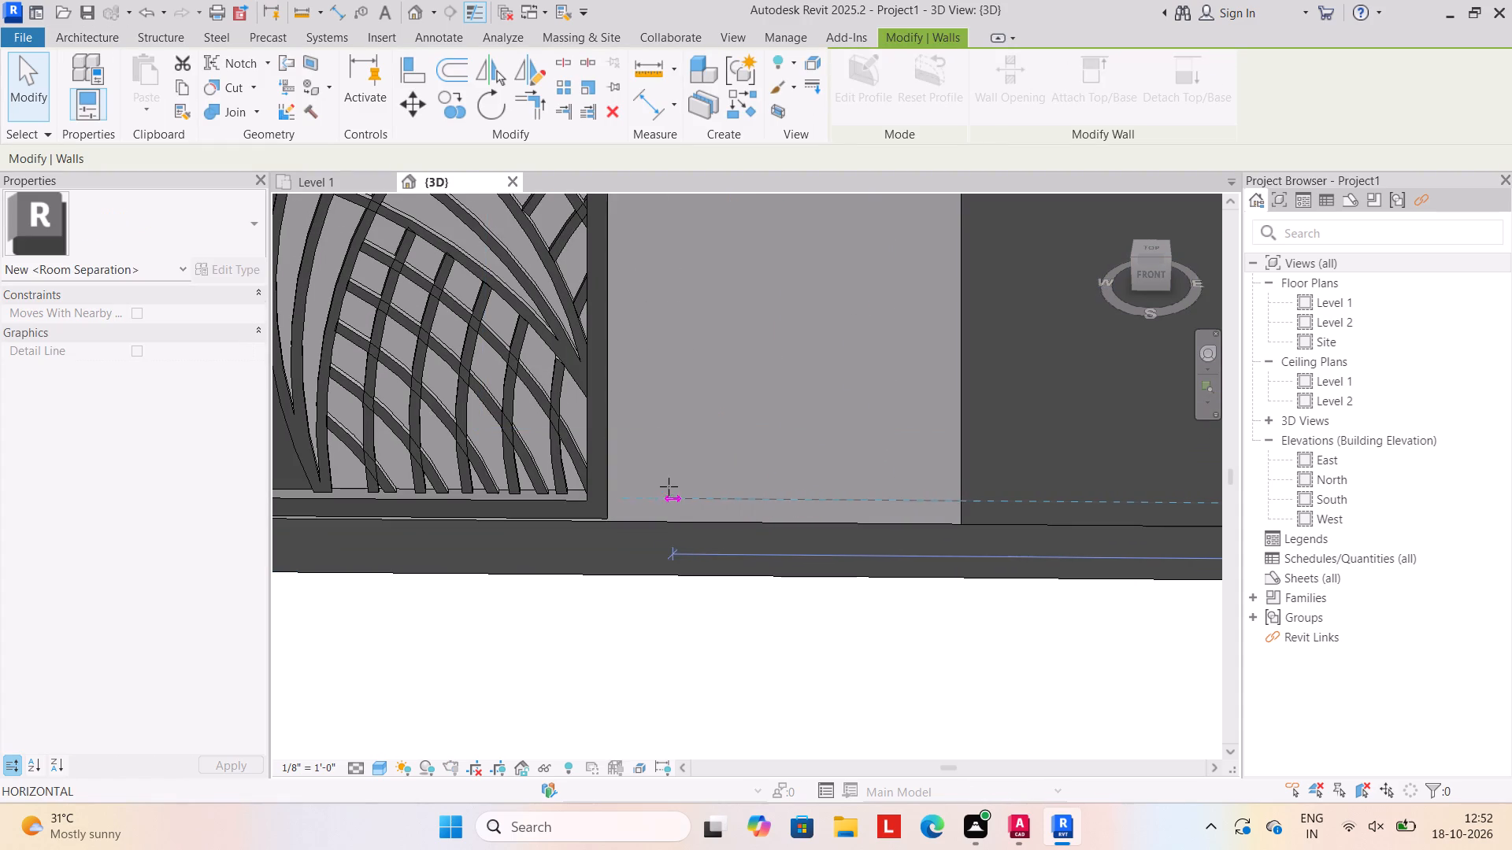
left_click_drag(669, 486, 611, 485)
left_click(618, 654)
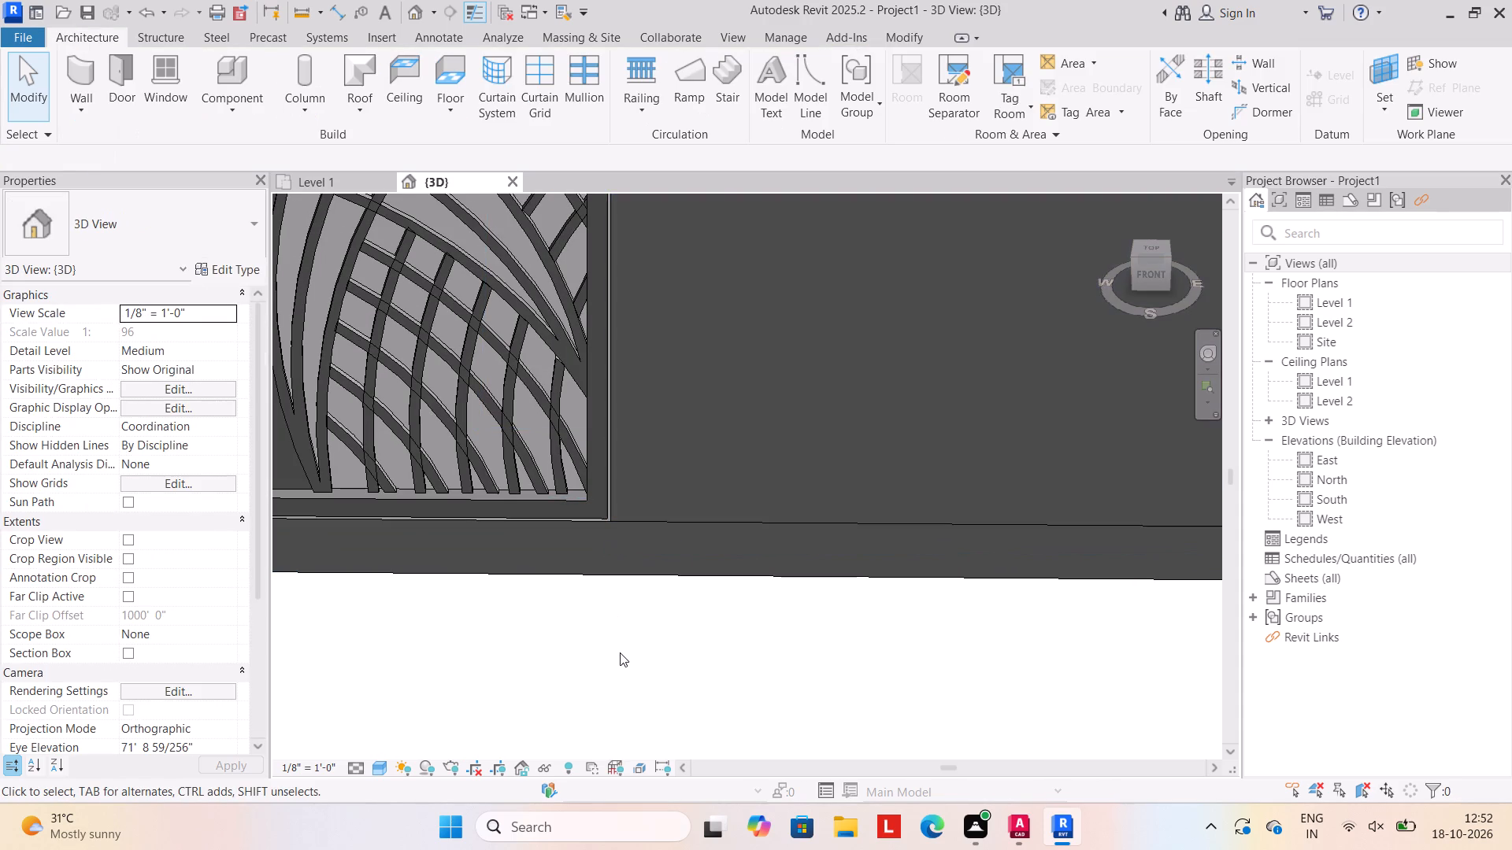
Paint the exterior face of the house's front wall with the Brick, Soldier Course material.
scroll(621, 655, "down", 16)
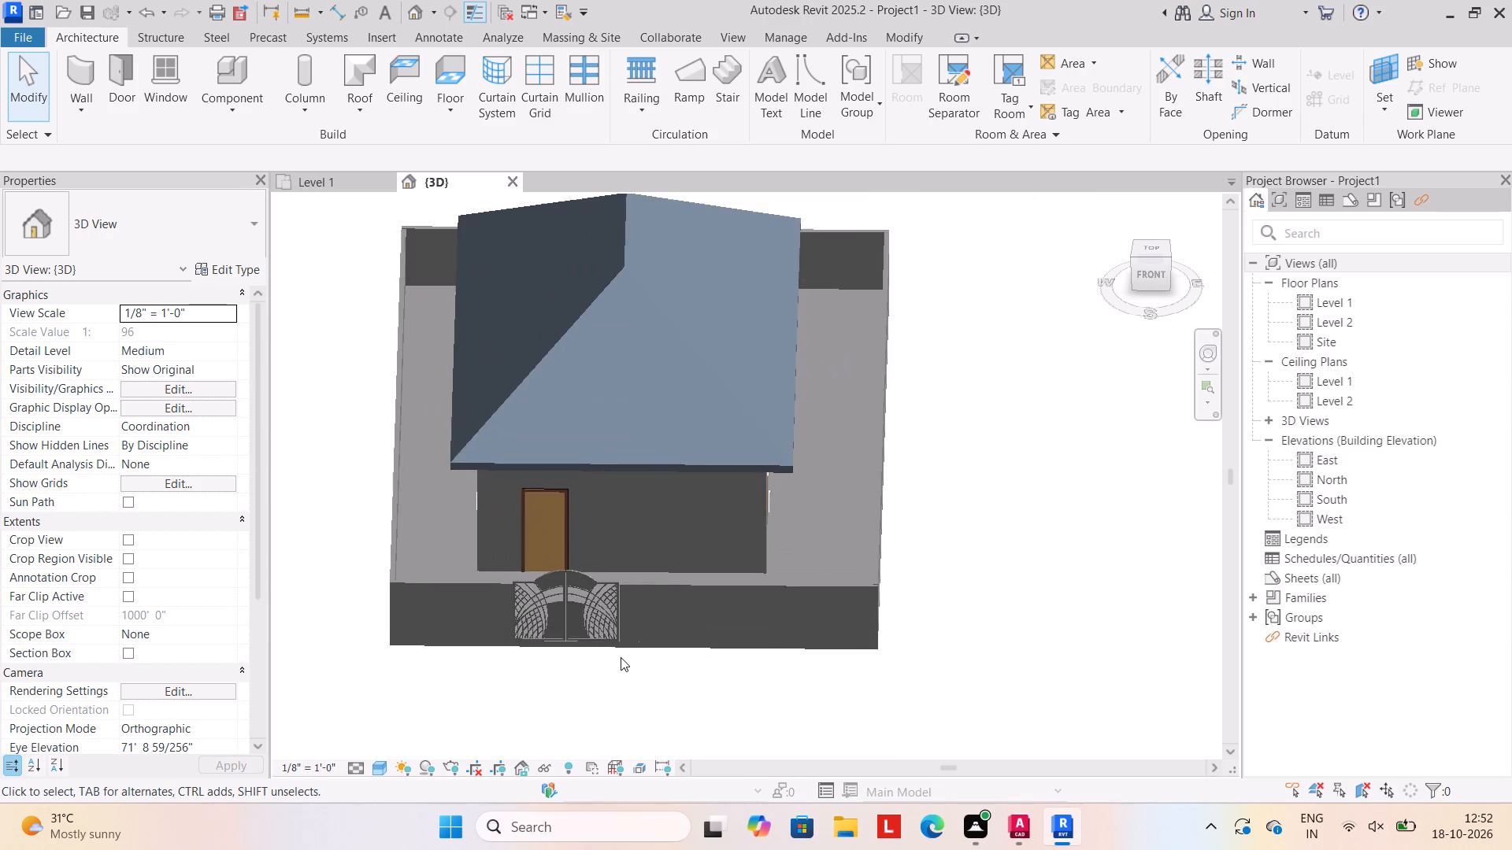
scroll(622, 658, "down", 2)
middle_click_drag(622, 658, 670, 657)
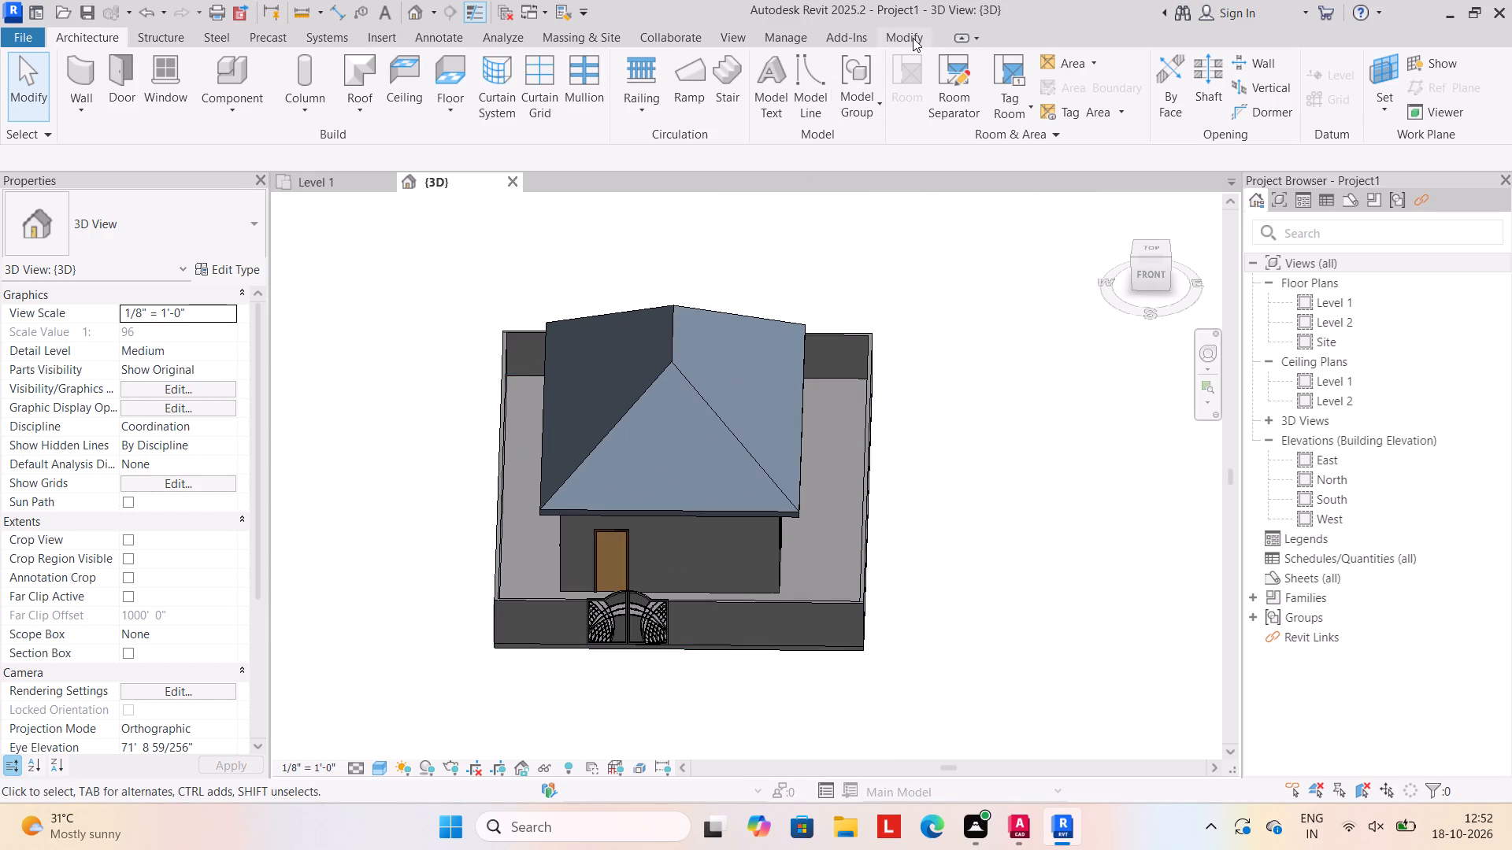
left_click(913, 38)
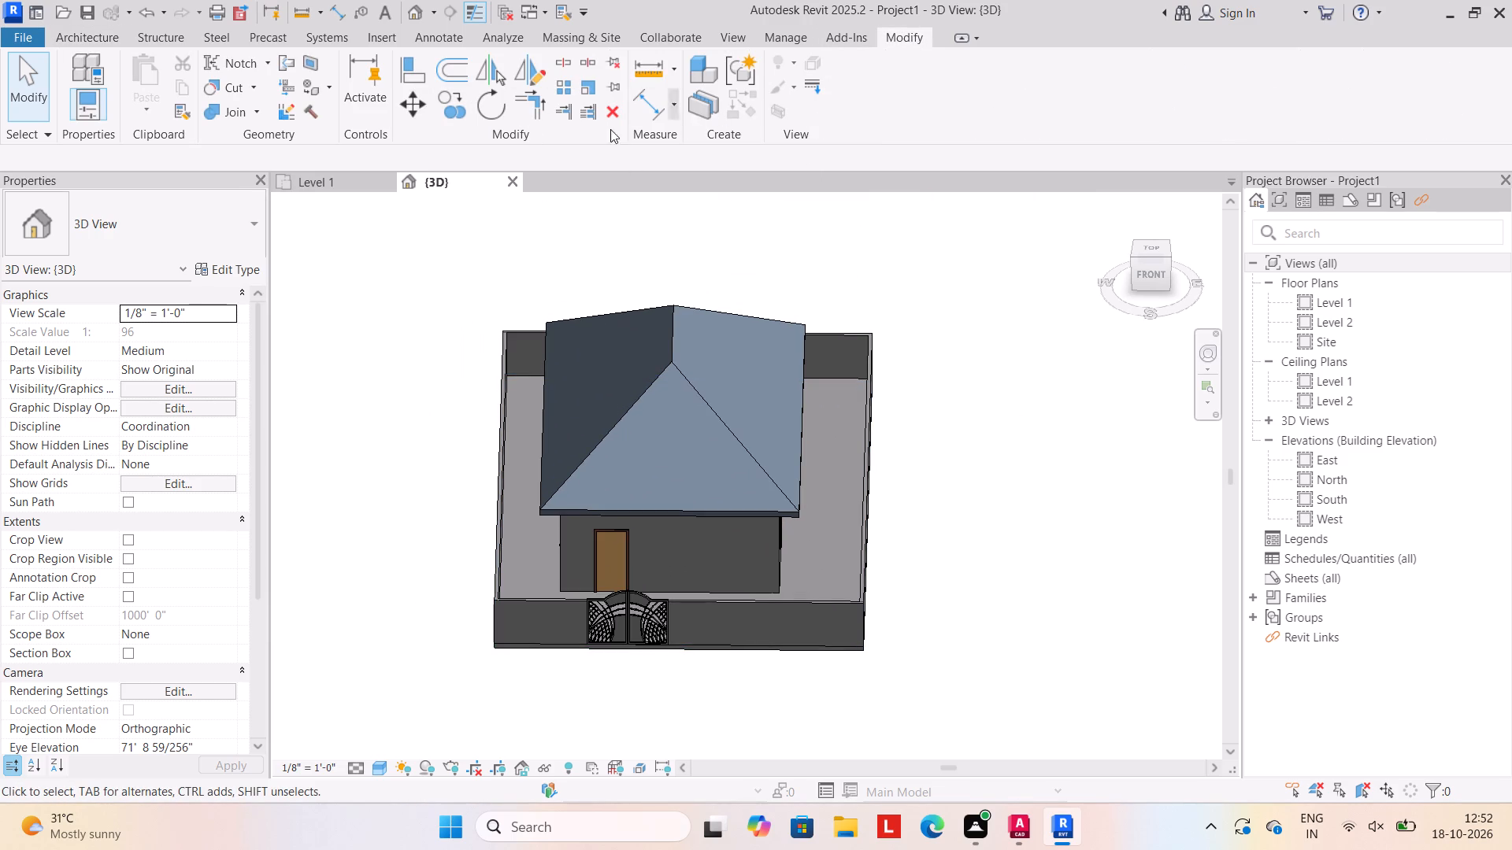
left_click(902, 37)
left_click(32, 74)
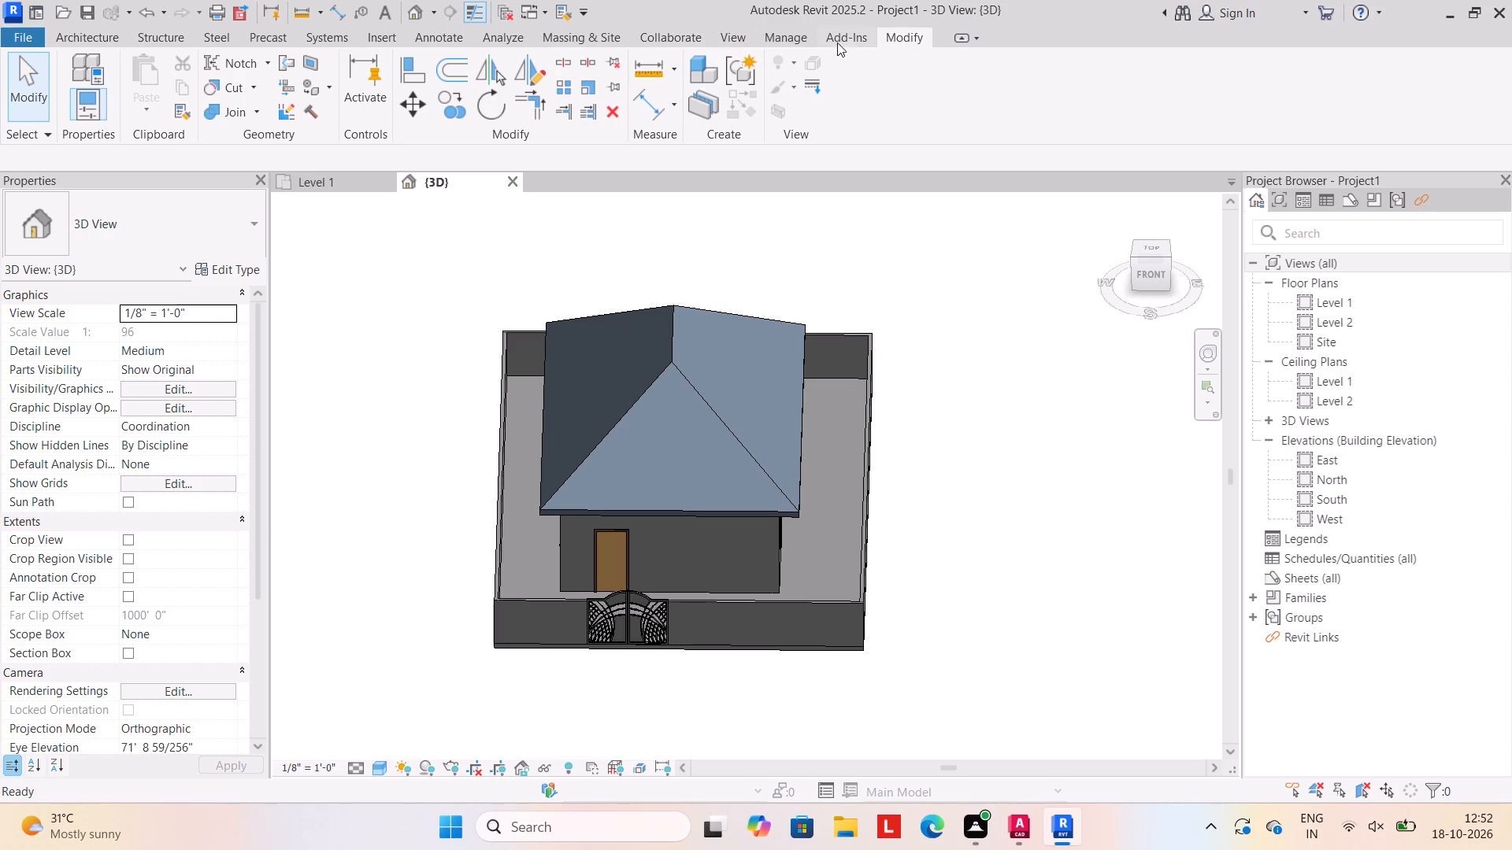
left_click(332, 76)
left_click(335, 109)
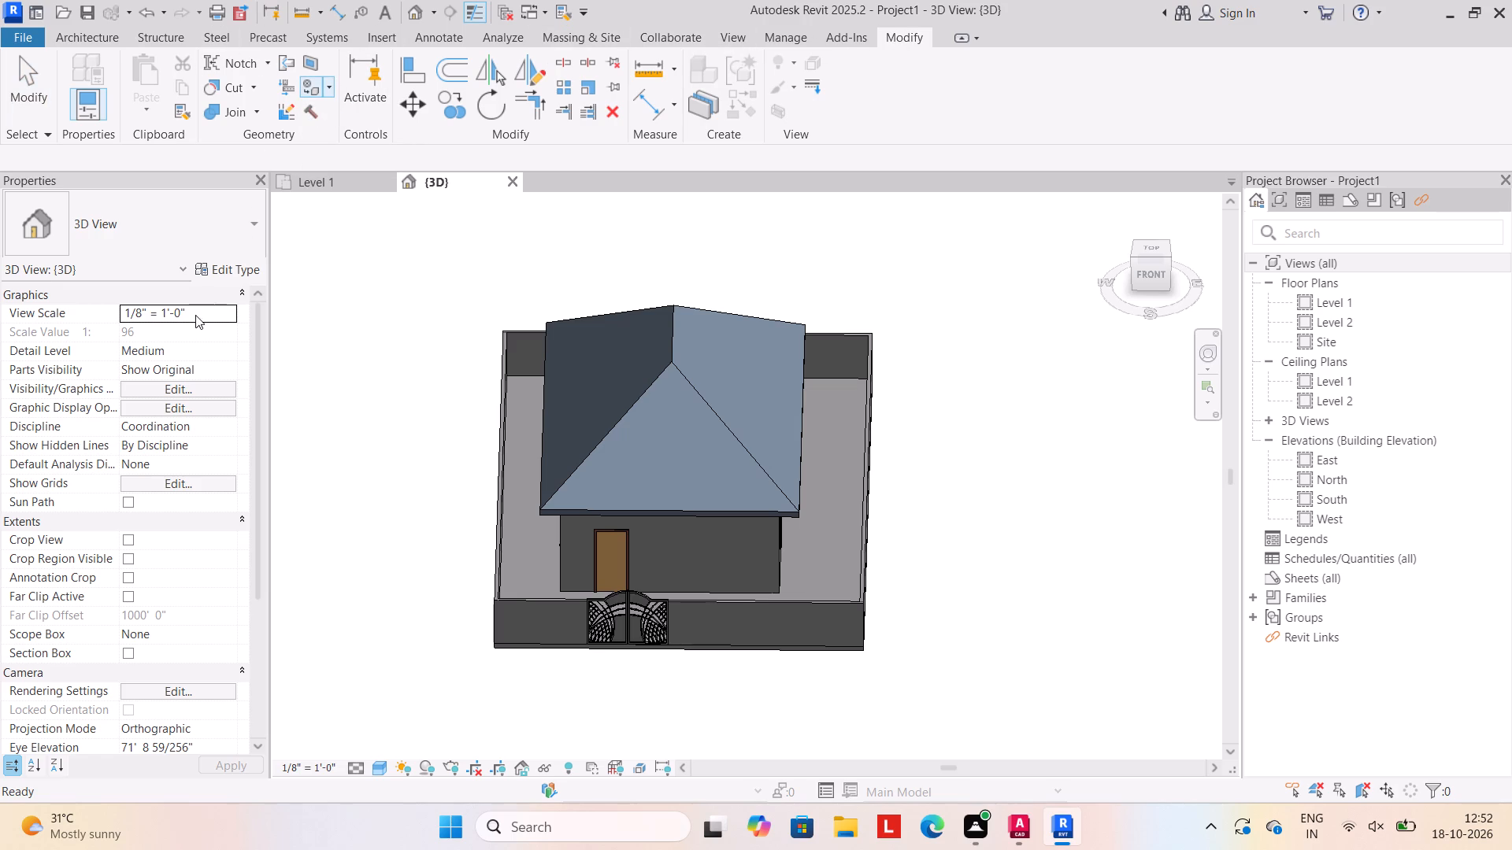
scroll(172, 329, "down", 4)
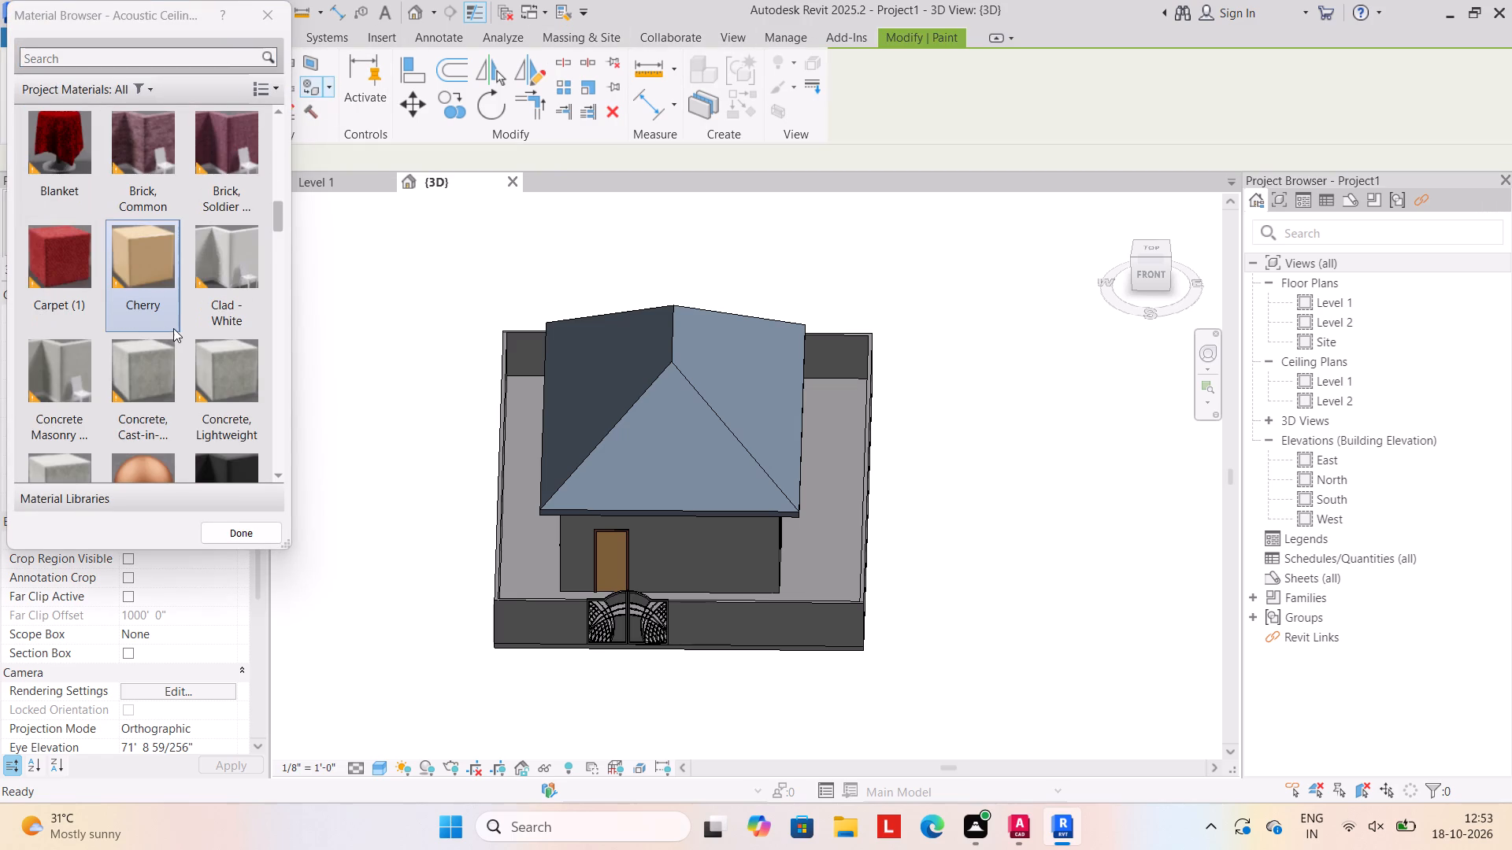
scroll(175, 325, "up", 2)
scroll(180, 322, "down", 1)
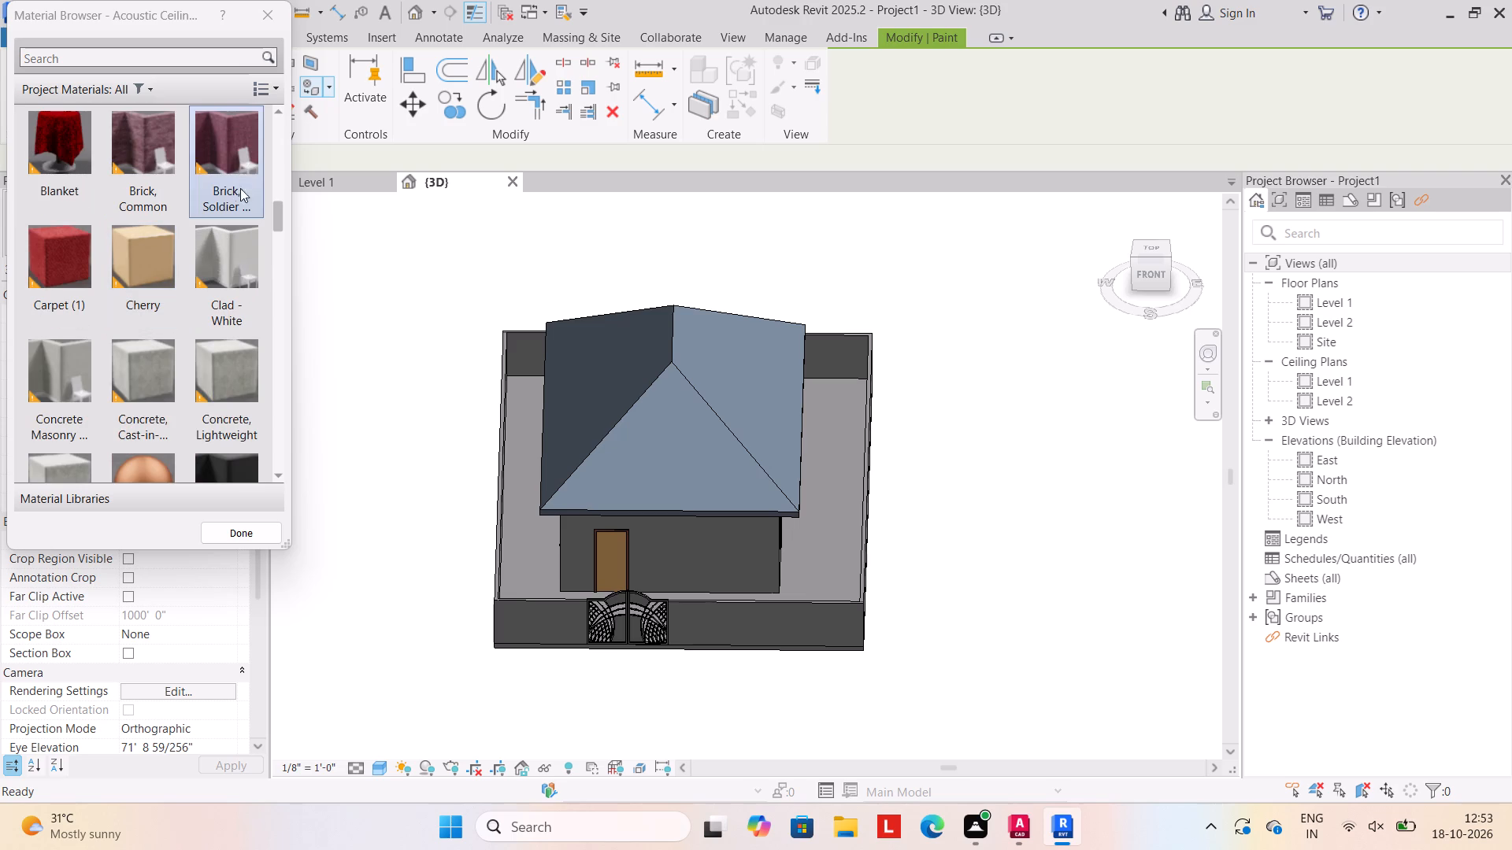
left_click(228, 138)
left_click(639, 544)
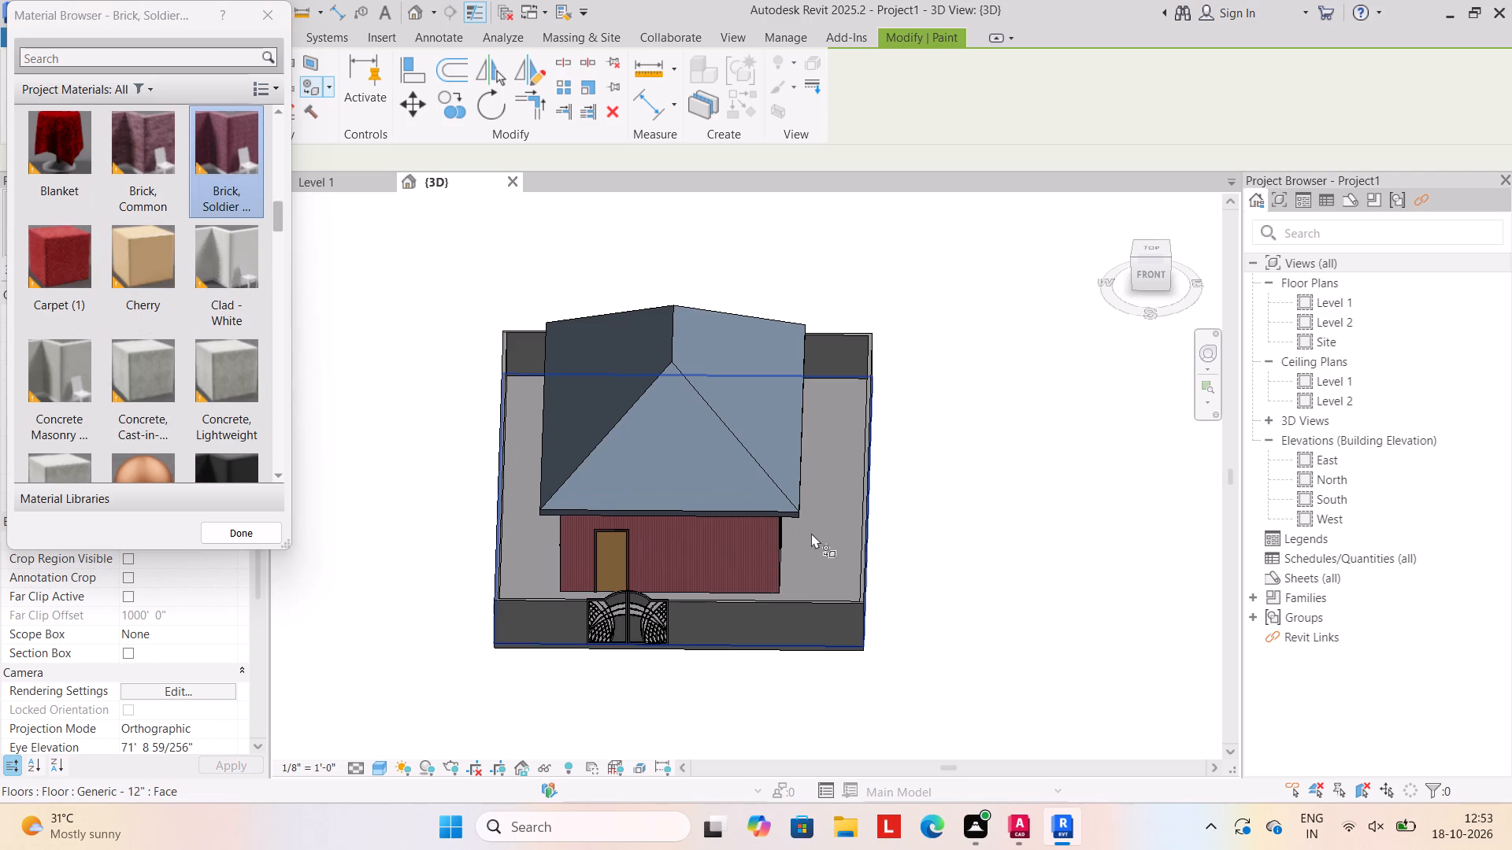
Paint the exterior faces of the house's two side walls and back wall with Brick, Soldier Course.
middle_click_drag(800, 539, 643, 549, "shift")
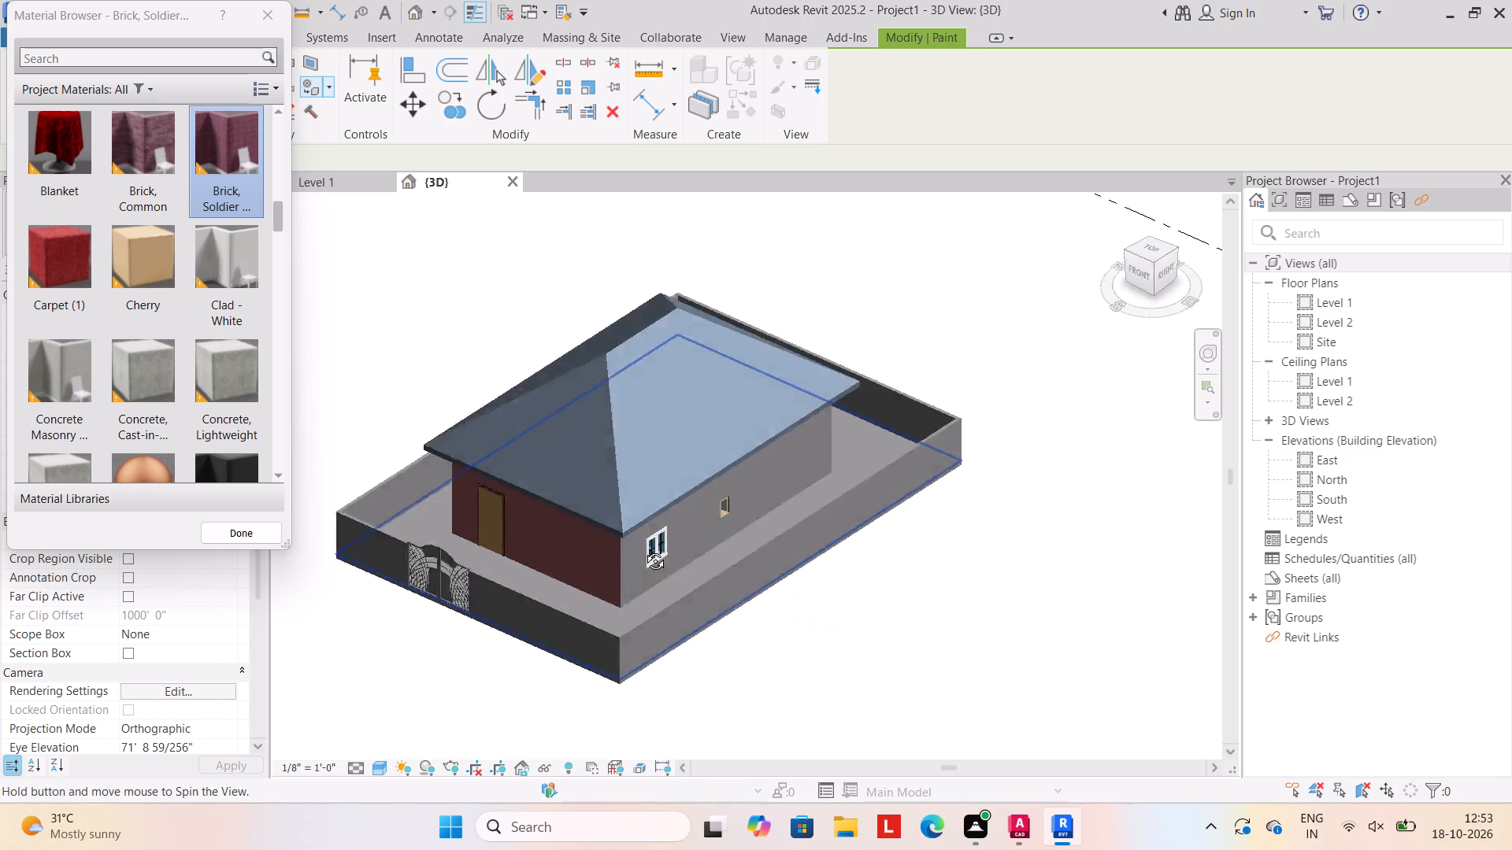
middle_click_drag(643, 549, 613, 543, "shift")
left_click(632, 522)
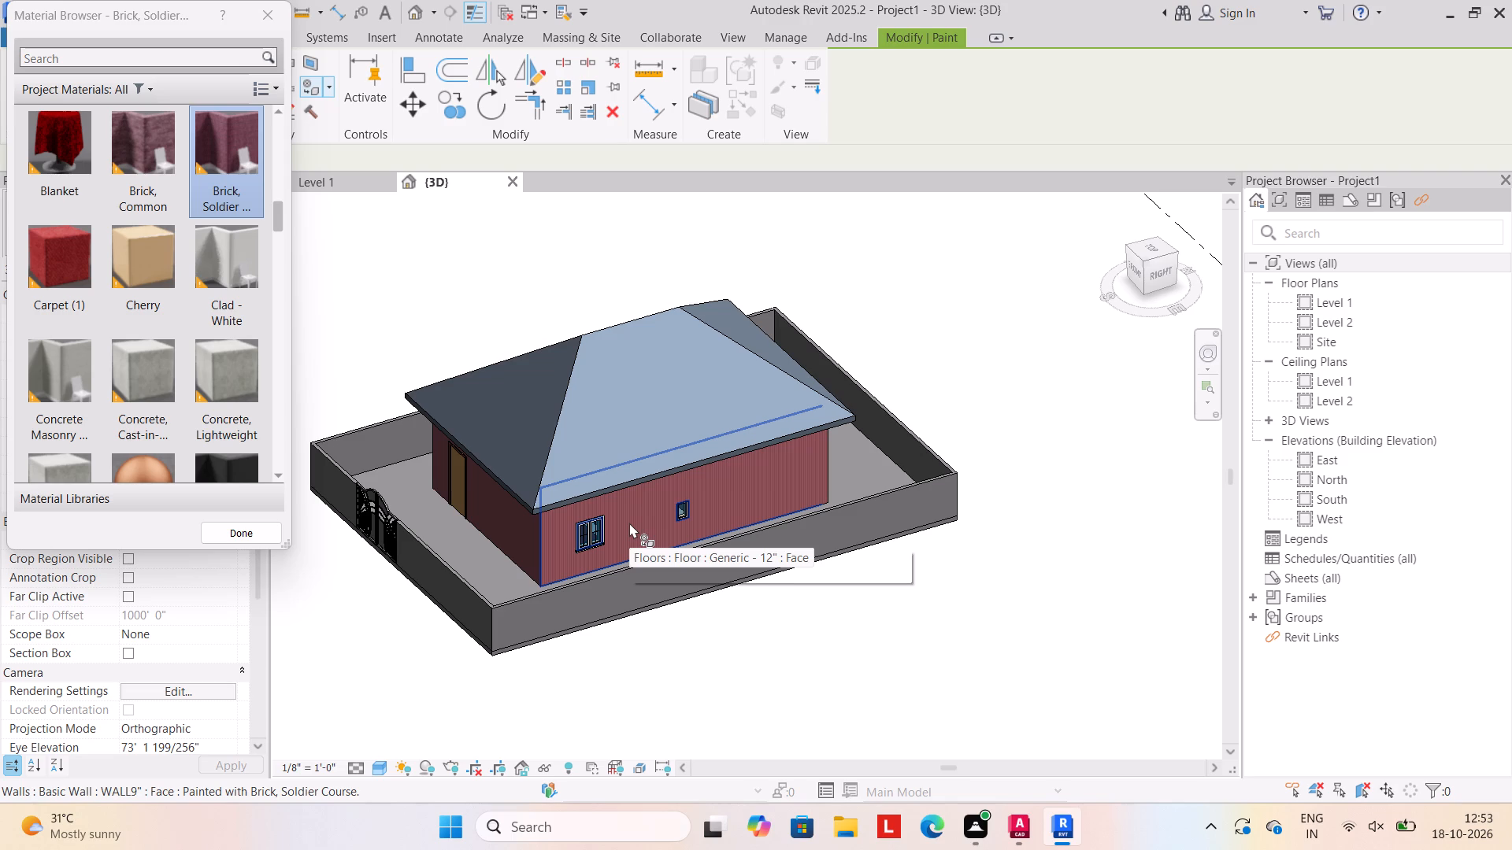
middle_click_drag(658, 578, 484, 567, "shift")
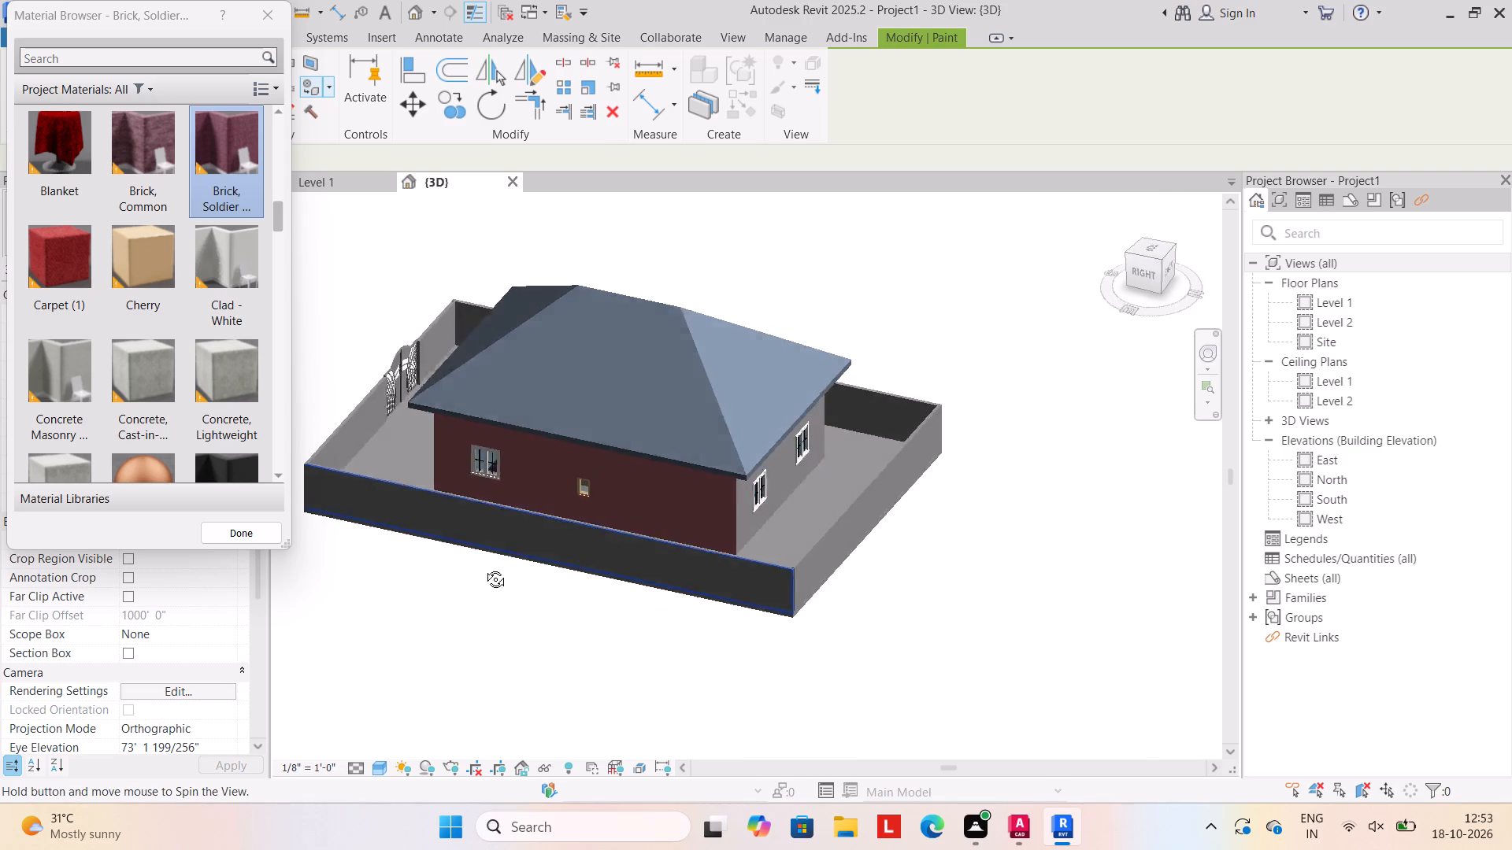
middle_click_drag(484, 567, 449, 552, "shift")
middle_click_drag(639, 548, 515, 526, "shift")
left_click(702, 478)
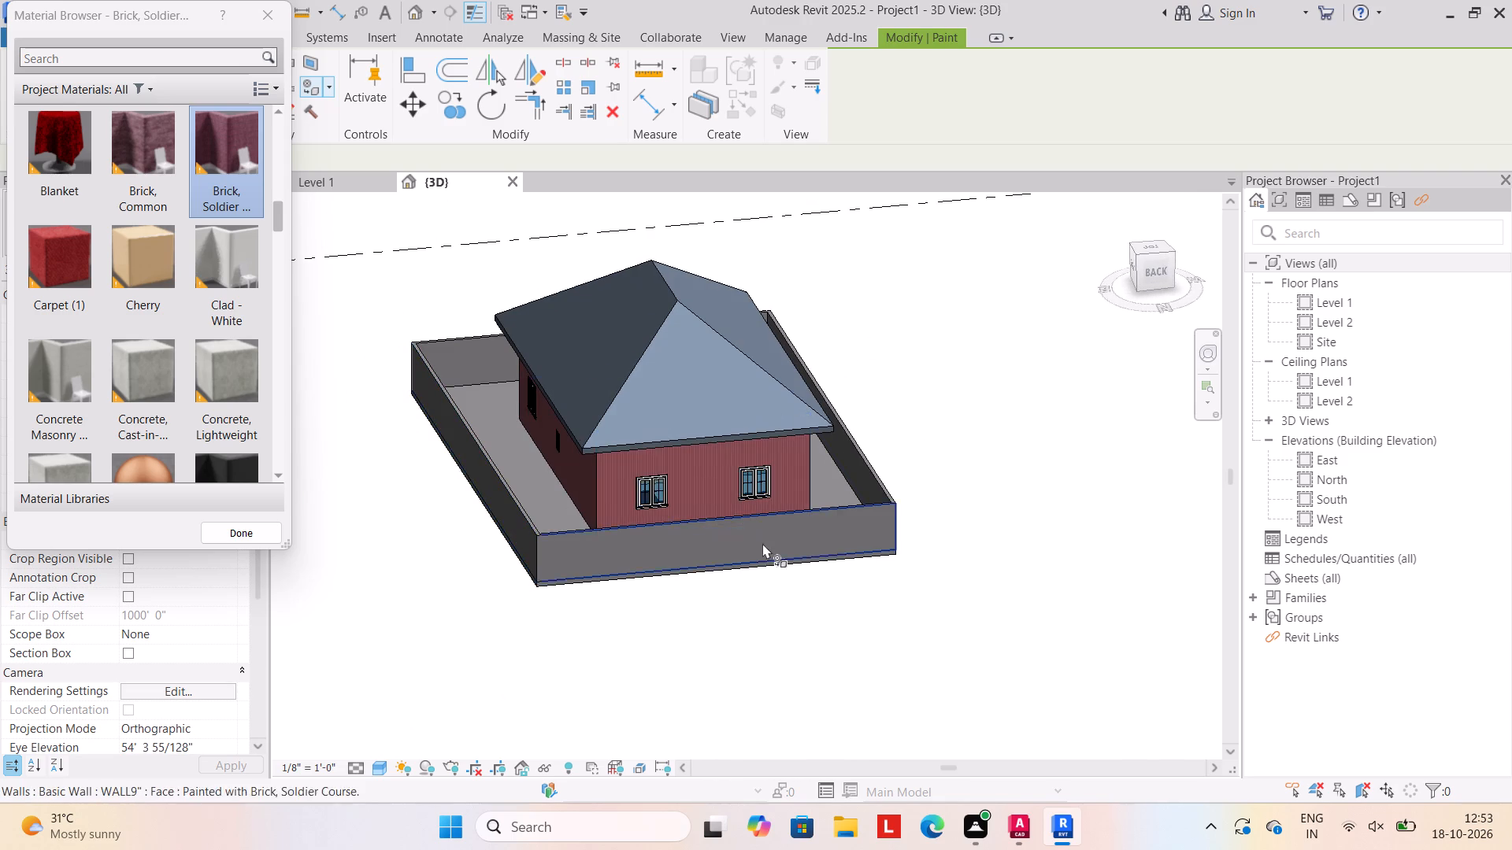
middle_click_drag(800, 553, 585, 552, "shift")
left_click(740, 460)
Paint all four slopes of the hip roof with the Blanket material.
middle_click_drag(808, 571, 569, 567, "shift")
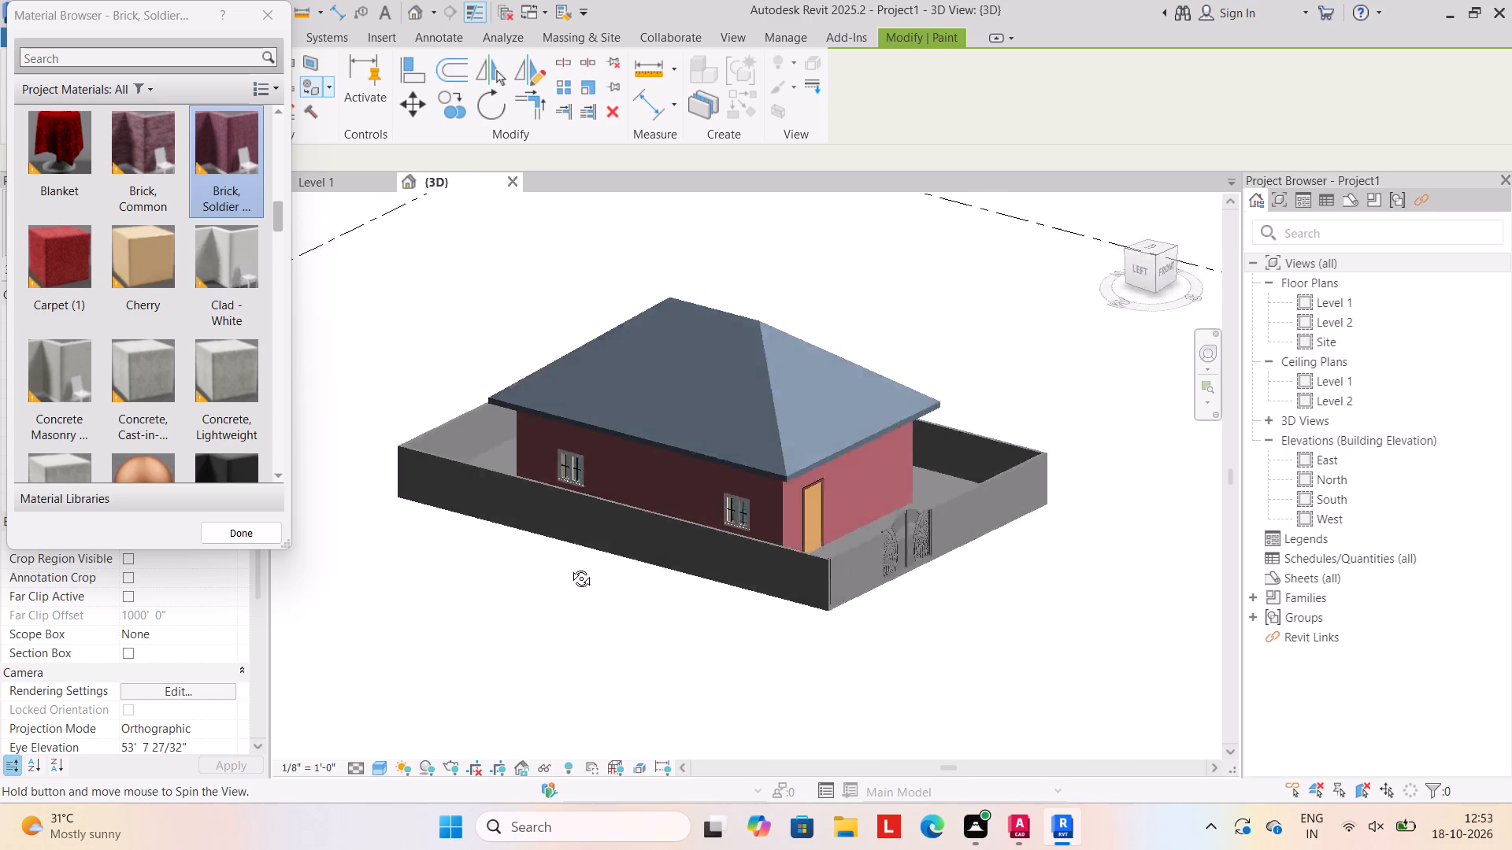
middle_click_drag(569, 567, 492, 545, "shift")
scroll(492, 545, "up", 1, "shift")
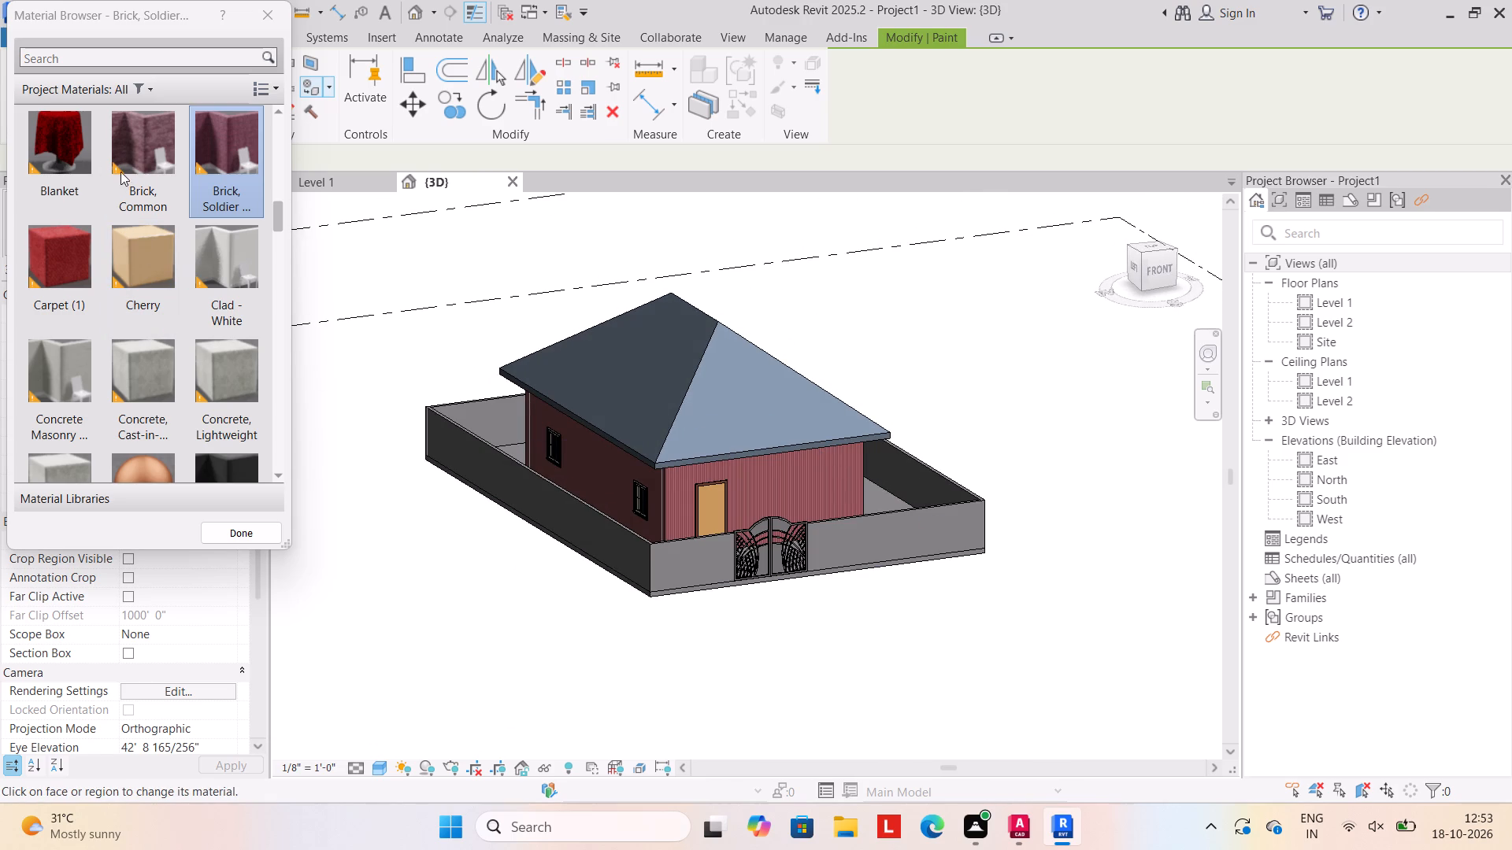
left_click(52, 136)
left_click_drag(620, 368, 633, 379)
left_click(718, 408)
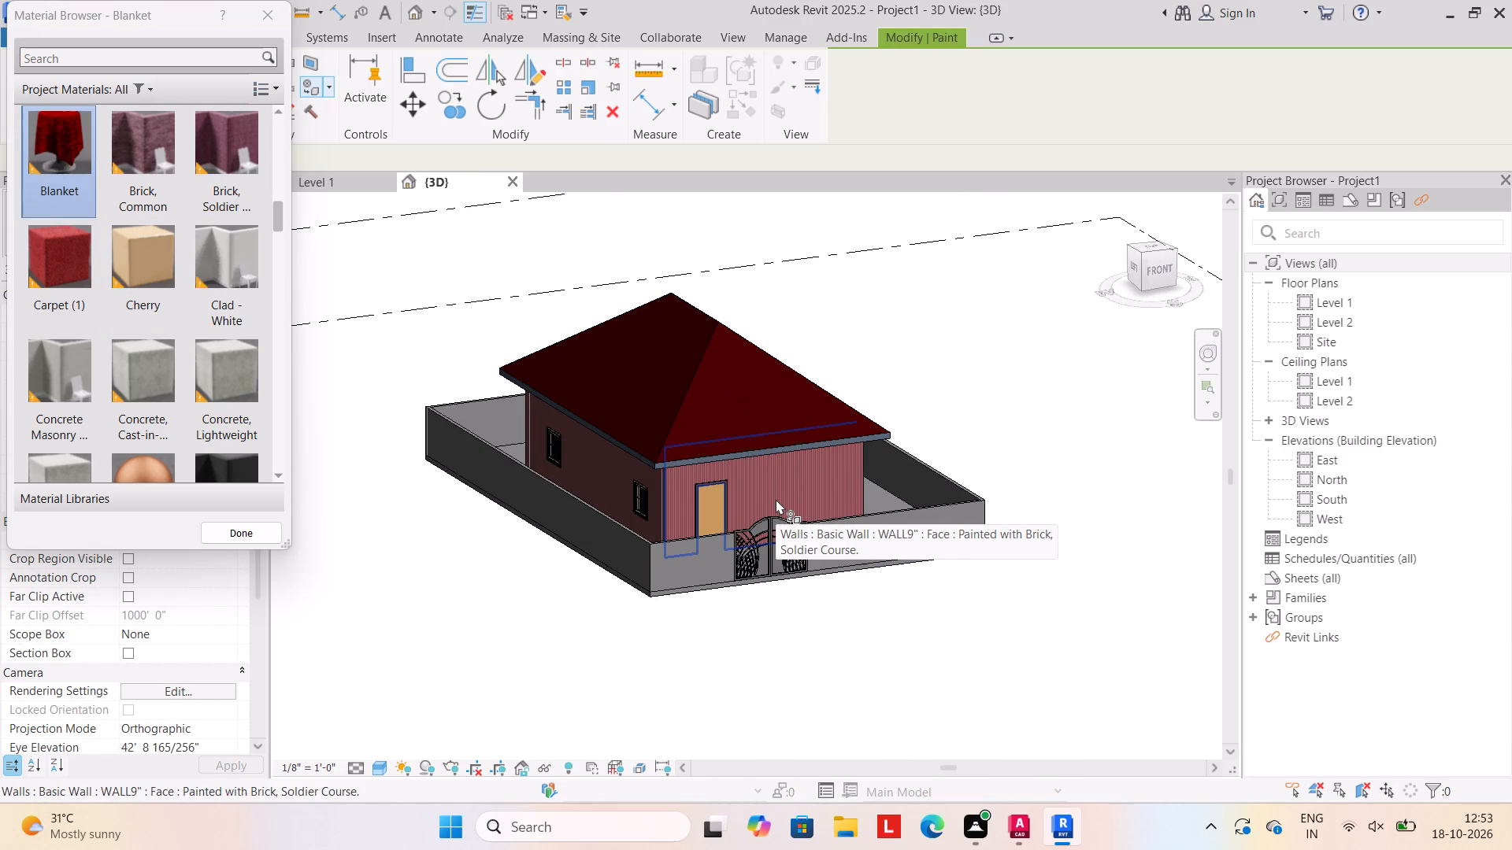
middle_click_drag(840, 566, 581, 573, "shift")
left_click_drag(706, 351, 706, 358)
middle_click_drag(872, 501, 756, 516, "shift")
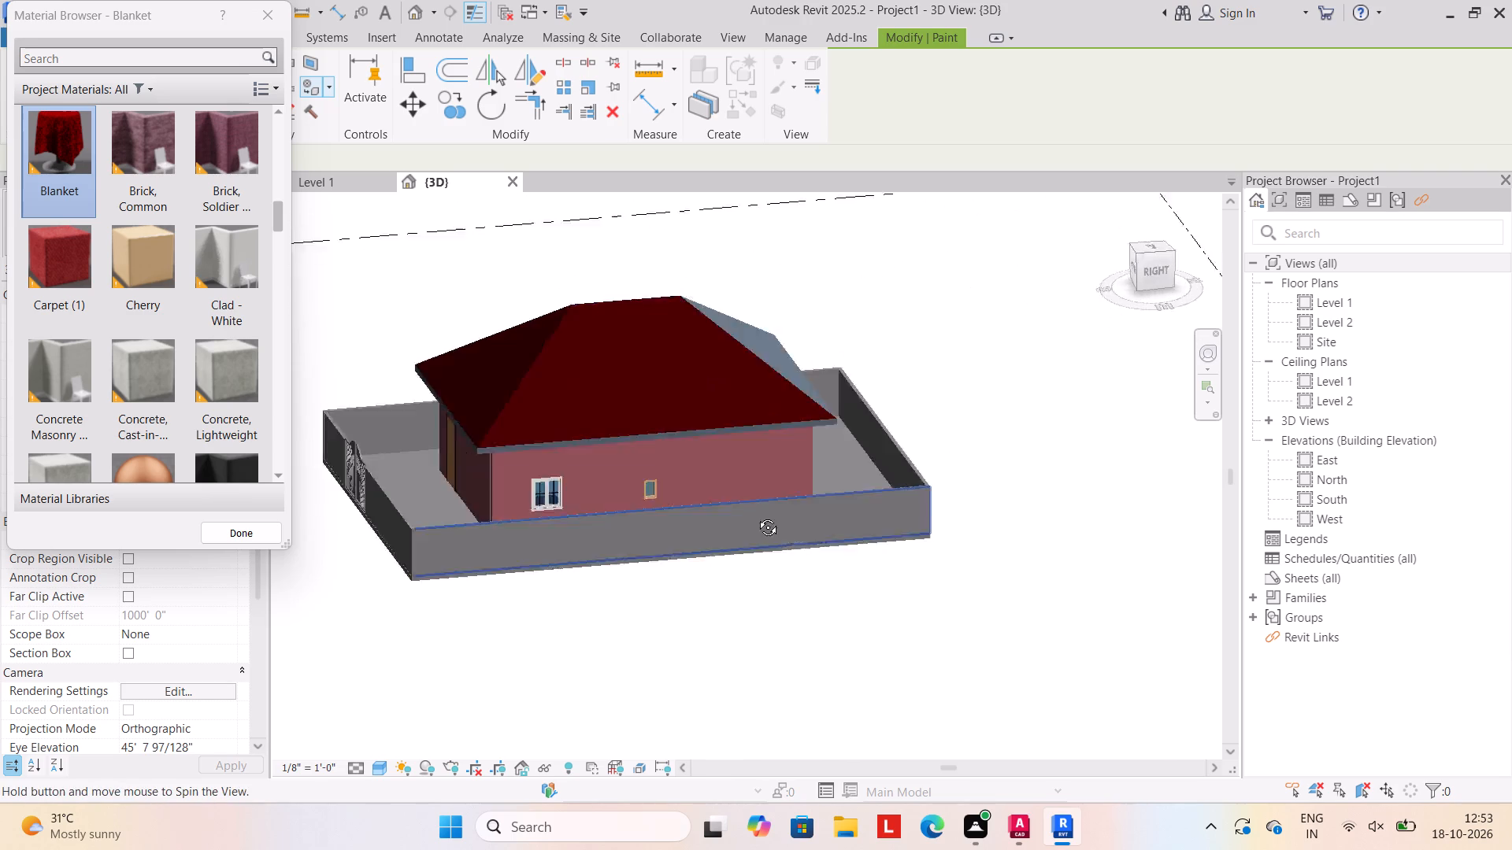
middle_click_drag(756, 516, 633, 528, "shift")
left_click(705, 397)
middle_click_drag(568, 614, 816, 581, "shift")
middle_click_drag(589, 654, 747, 623, "shift")
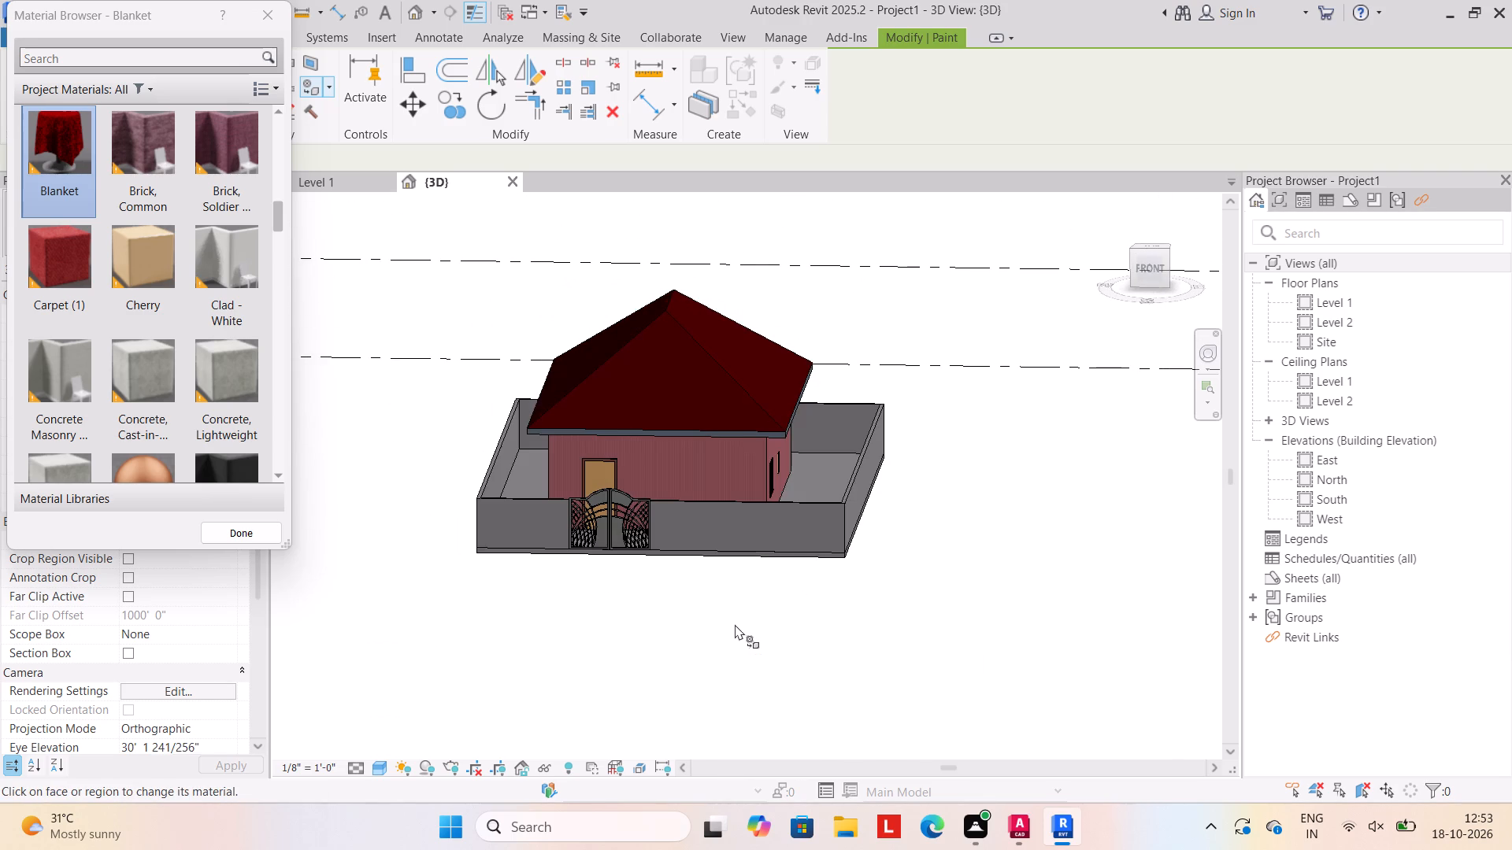
Paint the outer faces of the two front boundary wall segments beside the gate with the Cherry material.
scroll(213, 364, "down", 3)
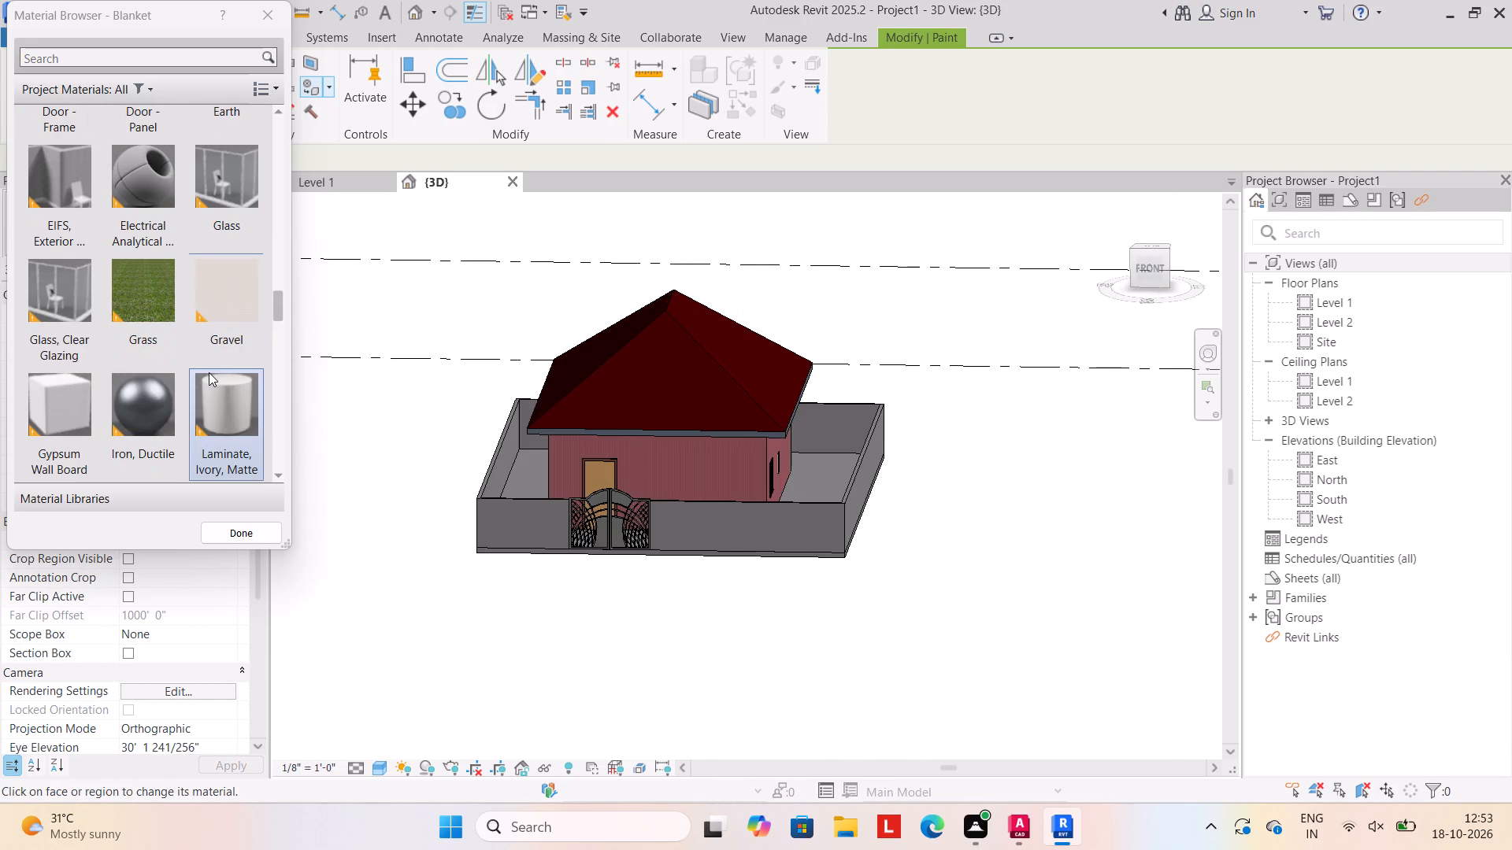
scroll(208, 353, "down", 3)
scroll(208, 353, "up", 6)
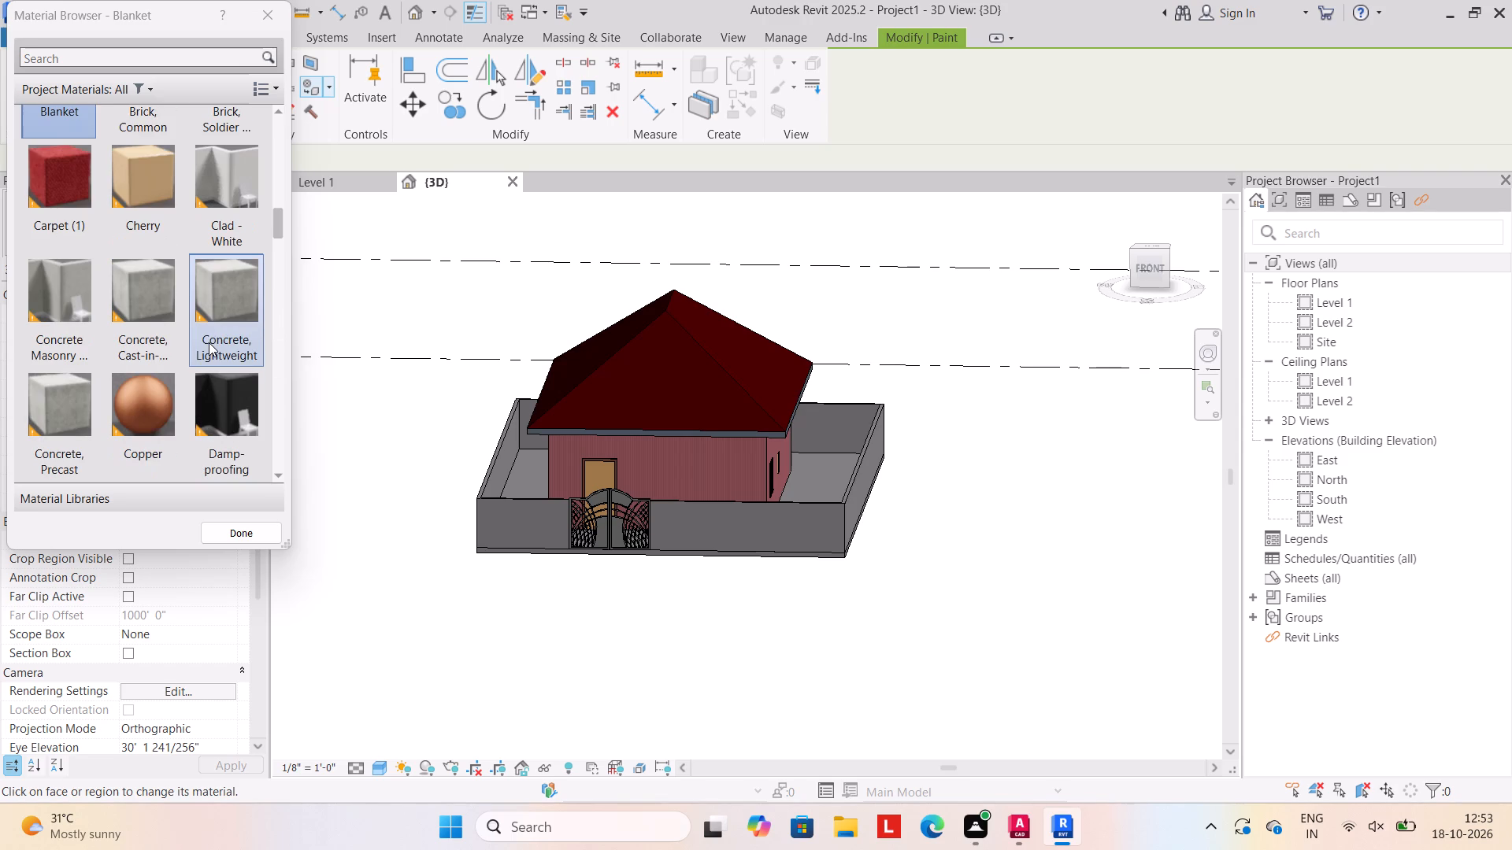
left_click(146, 192)
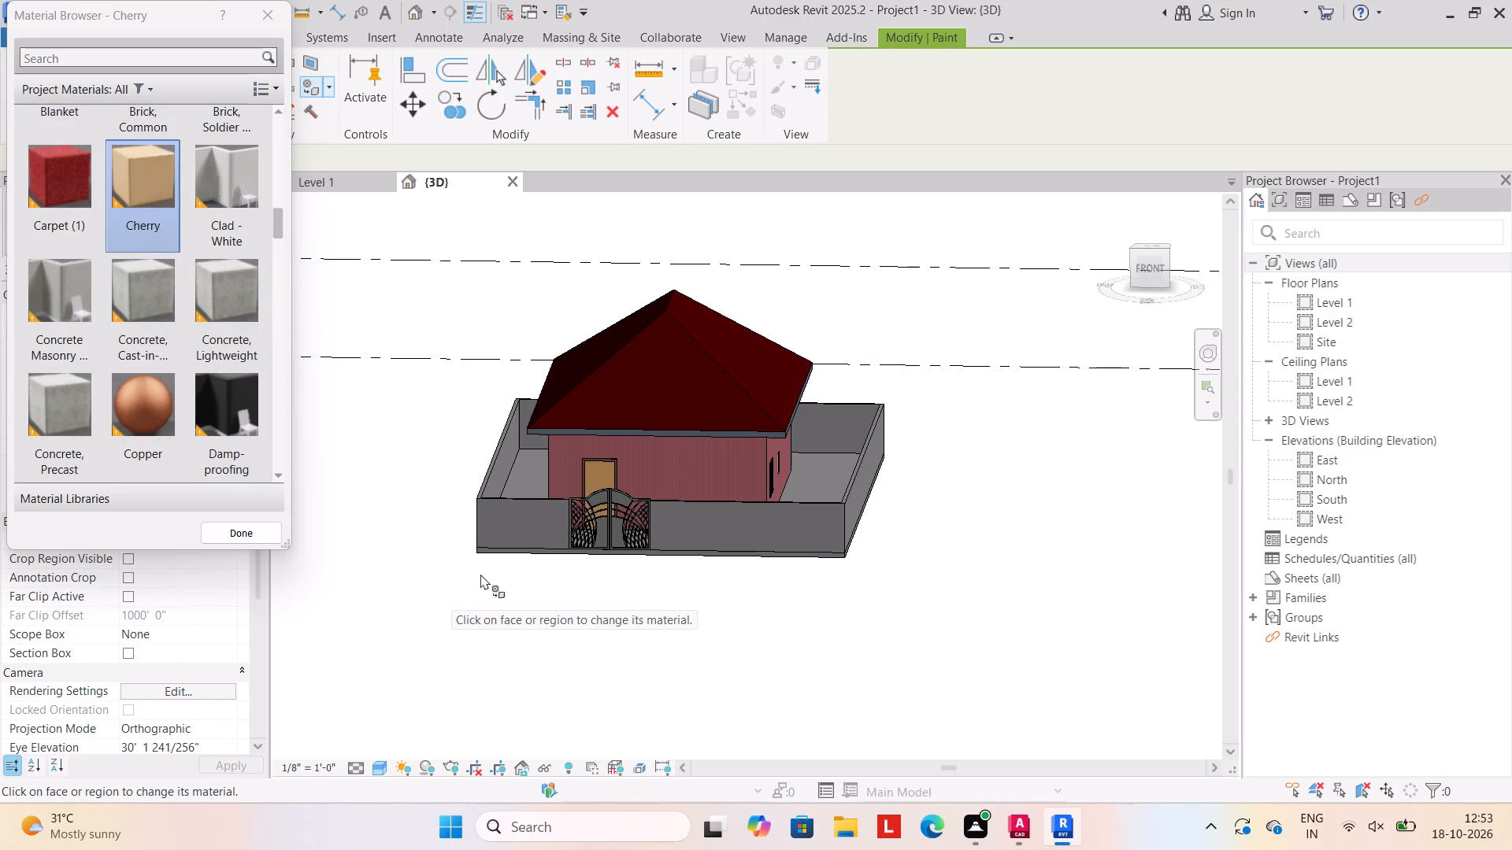
left_click(528, 527)
left_click(733, 526)
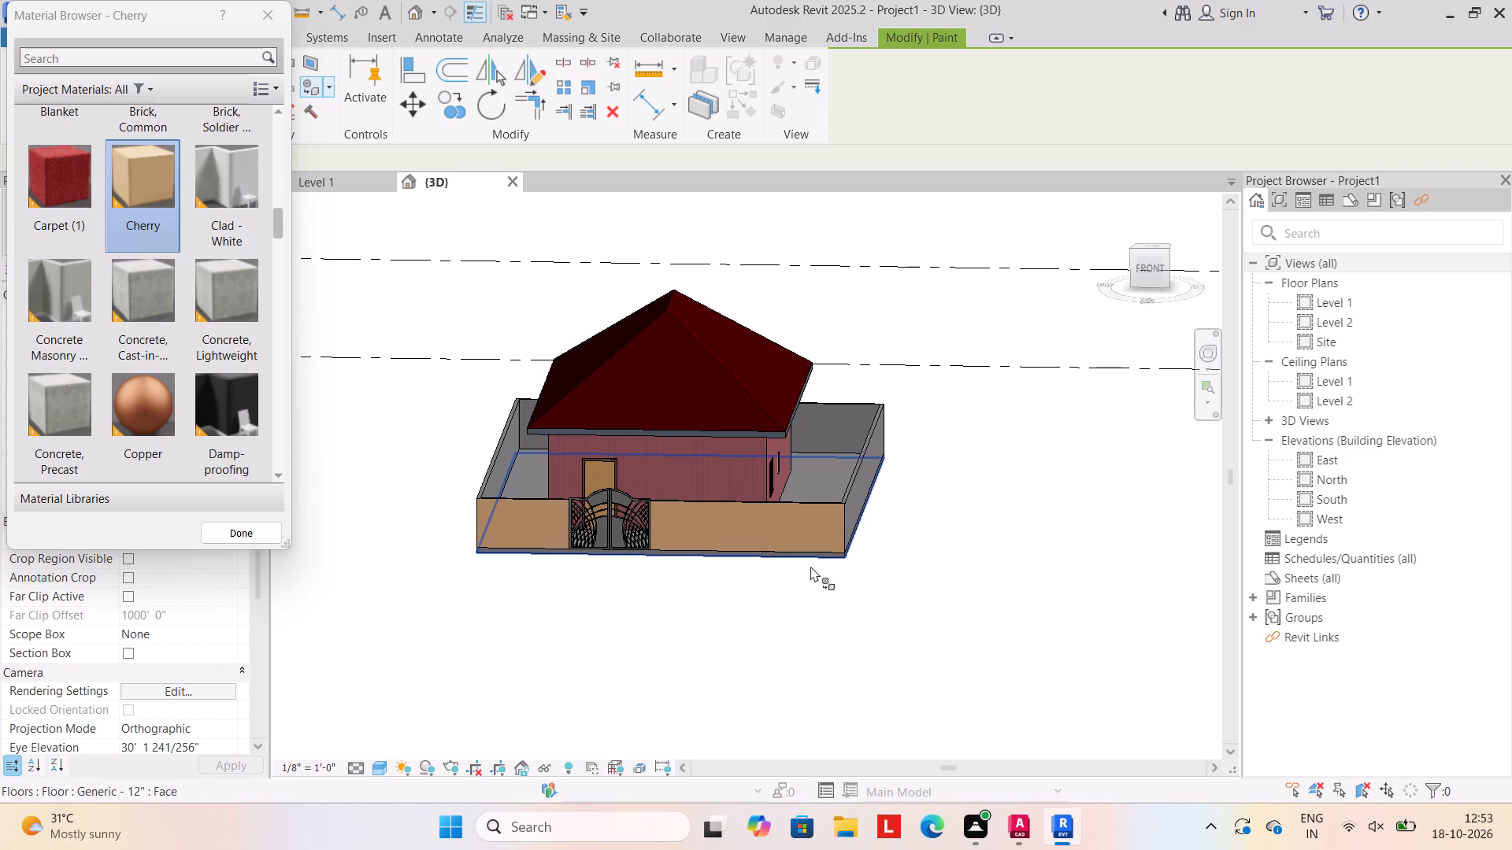
Paint the outer faces of the two side boundary walls and the back boundary wall with the Cherry material.
middle_click_drag(802, 579, 578, 579, "shift")
left_click(685, 503)
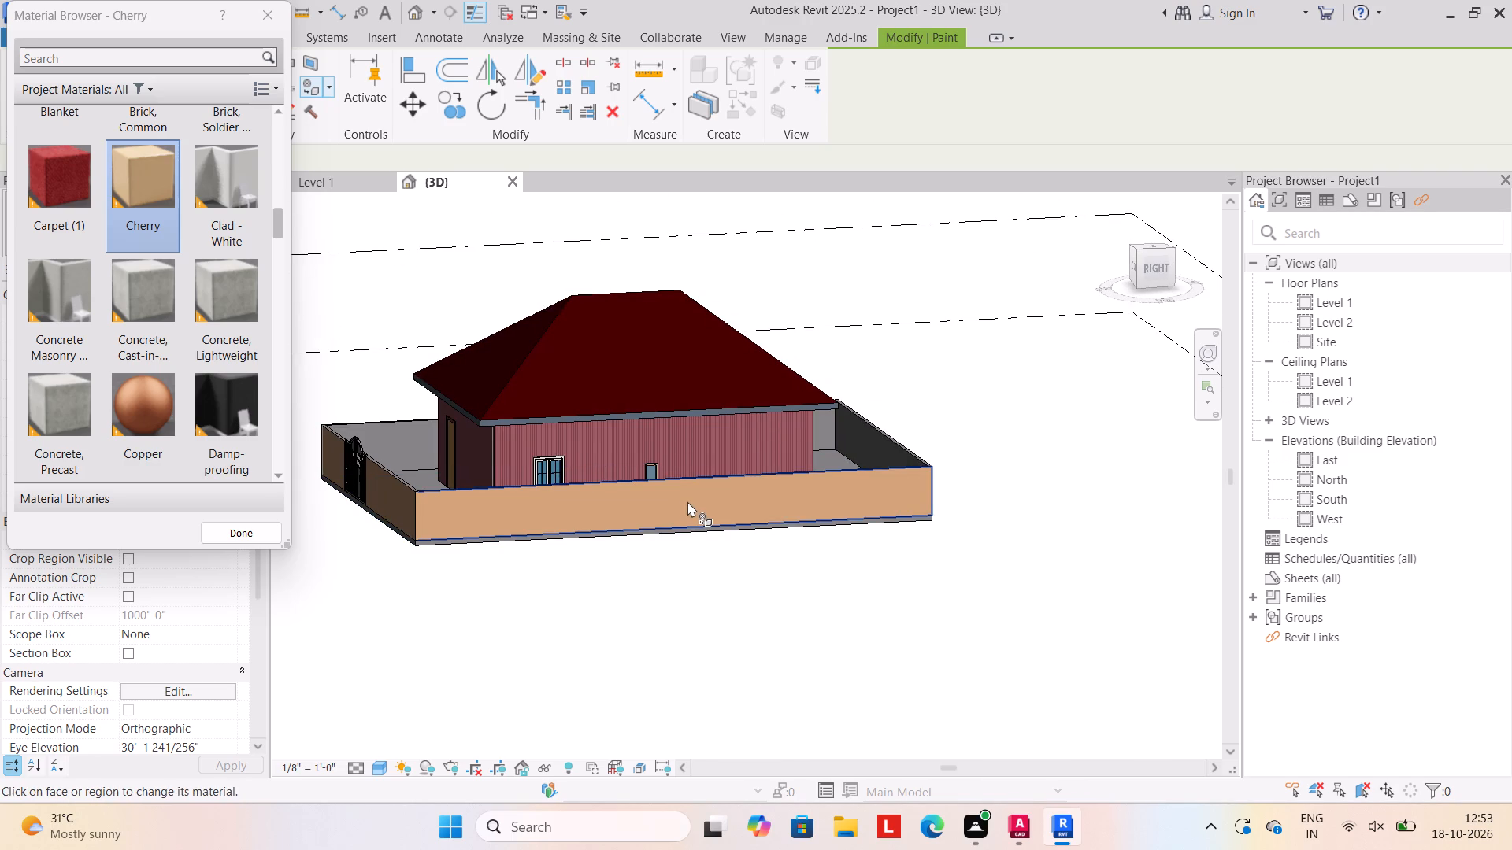
middle_click_drag(724, 575, 504, 586, "shift")
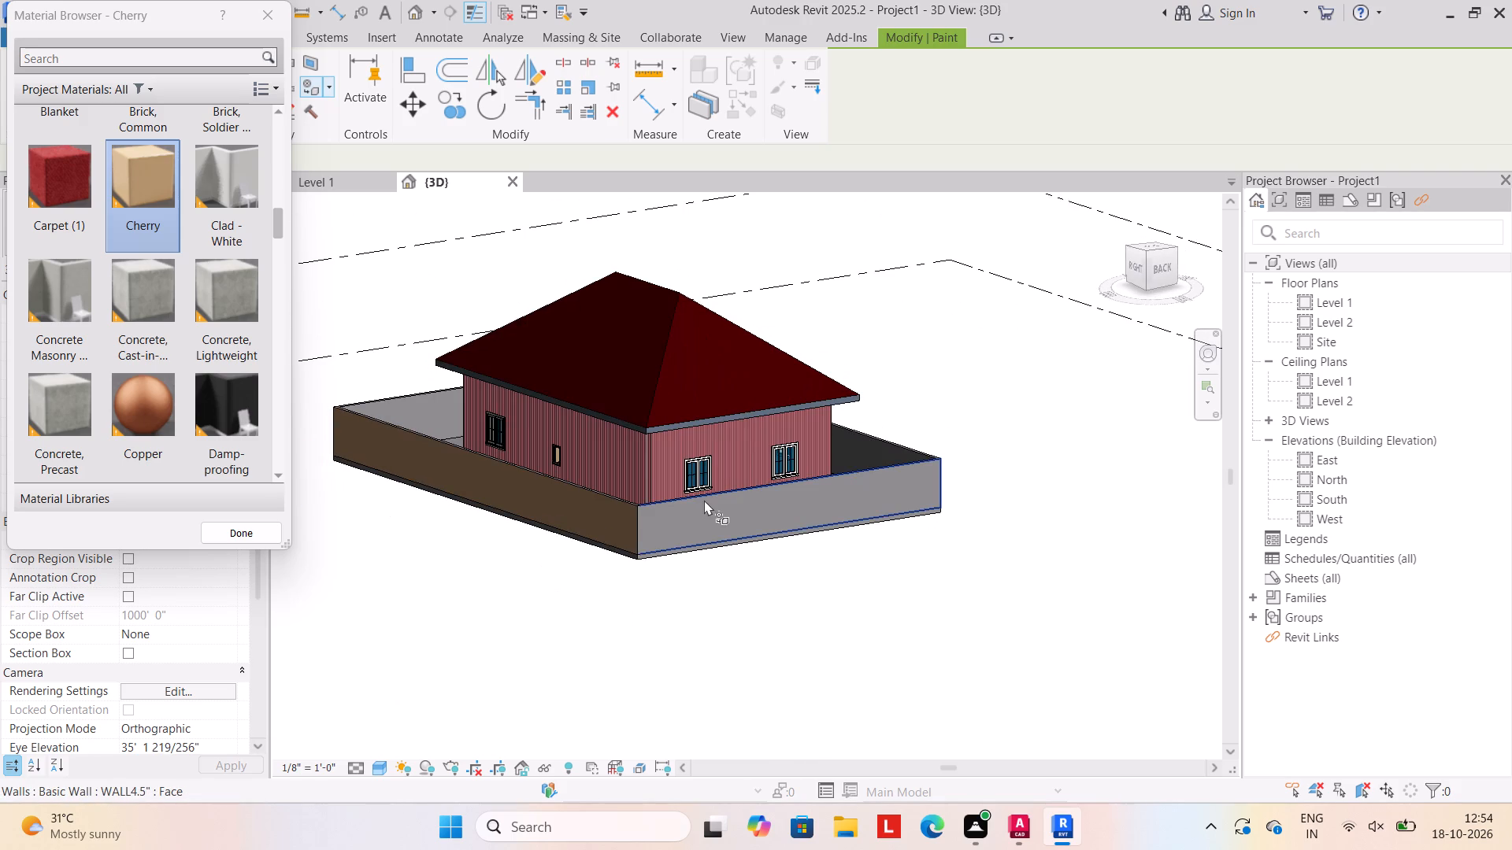
left_click(714, 497)
middle_click_drag(802, 546, 581, 557, "shift")
left_click(756, 512)
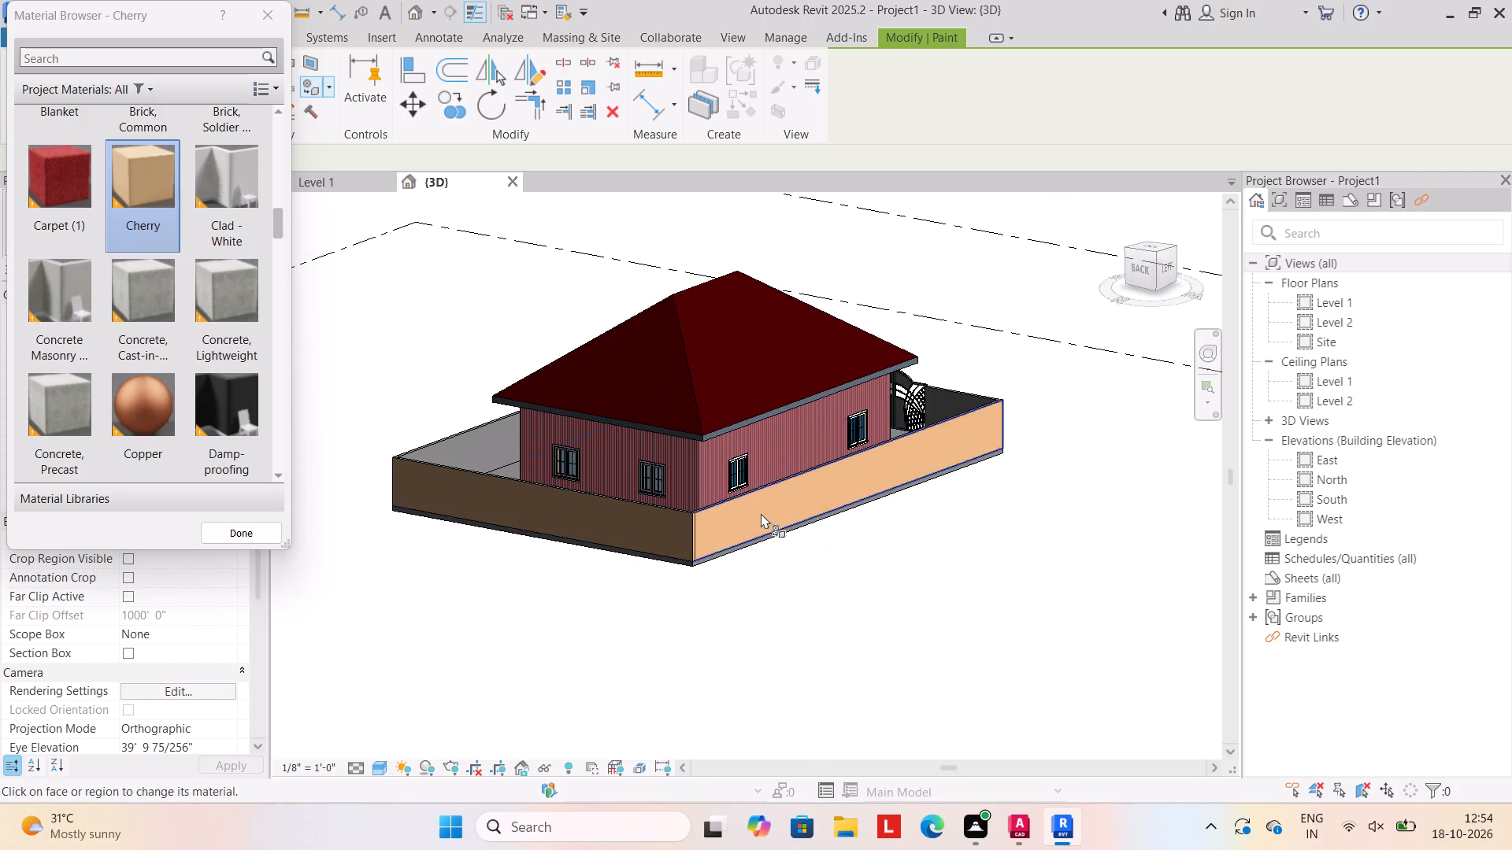
middle_click_drag(858, 559, 506, 556, "shift")
middle_click_drag(710, 586, 642, 570, "shift")
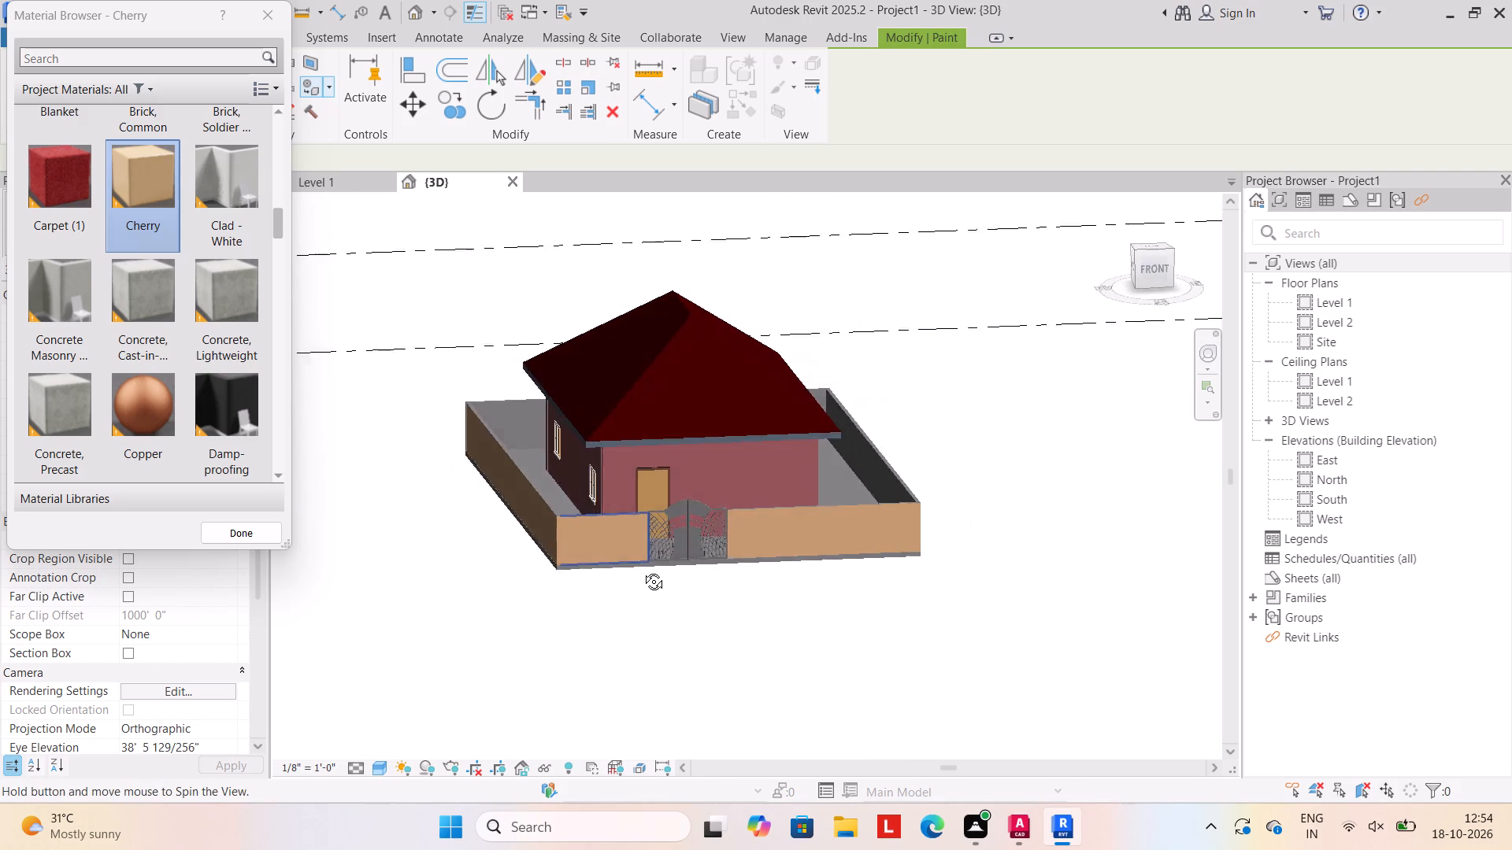
middle_click_drag(642, 570, 620, 582, "shift")
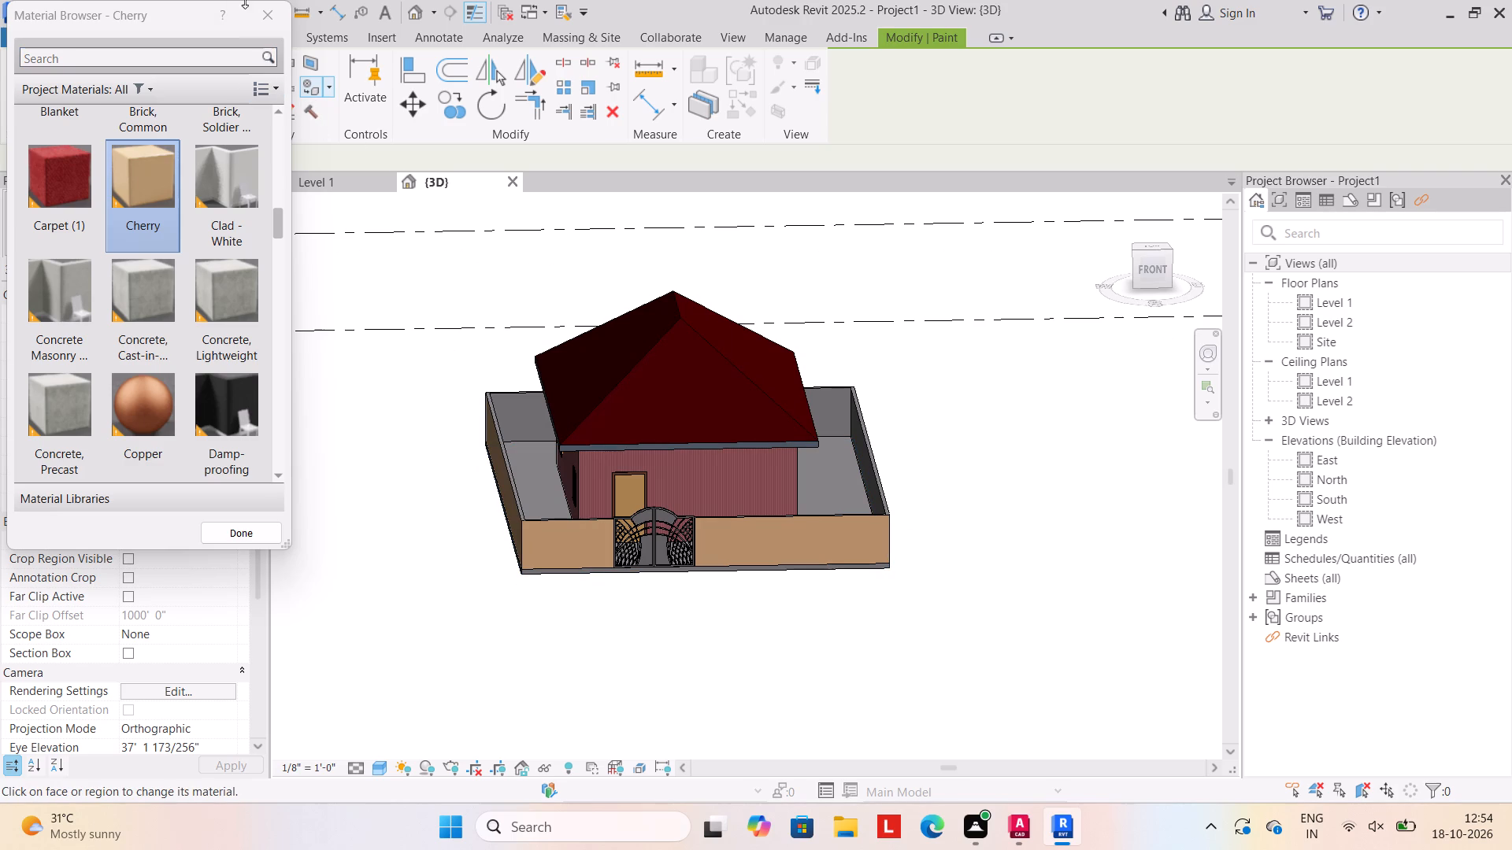
left_click(260, 15)
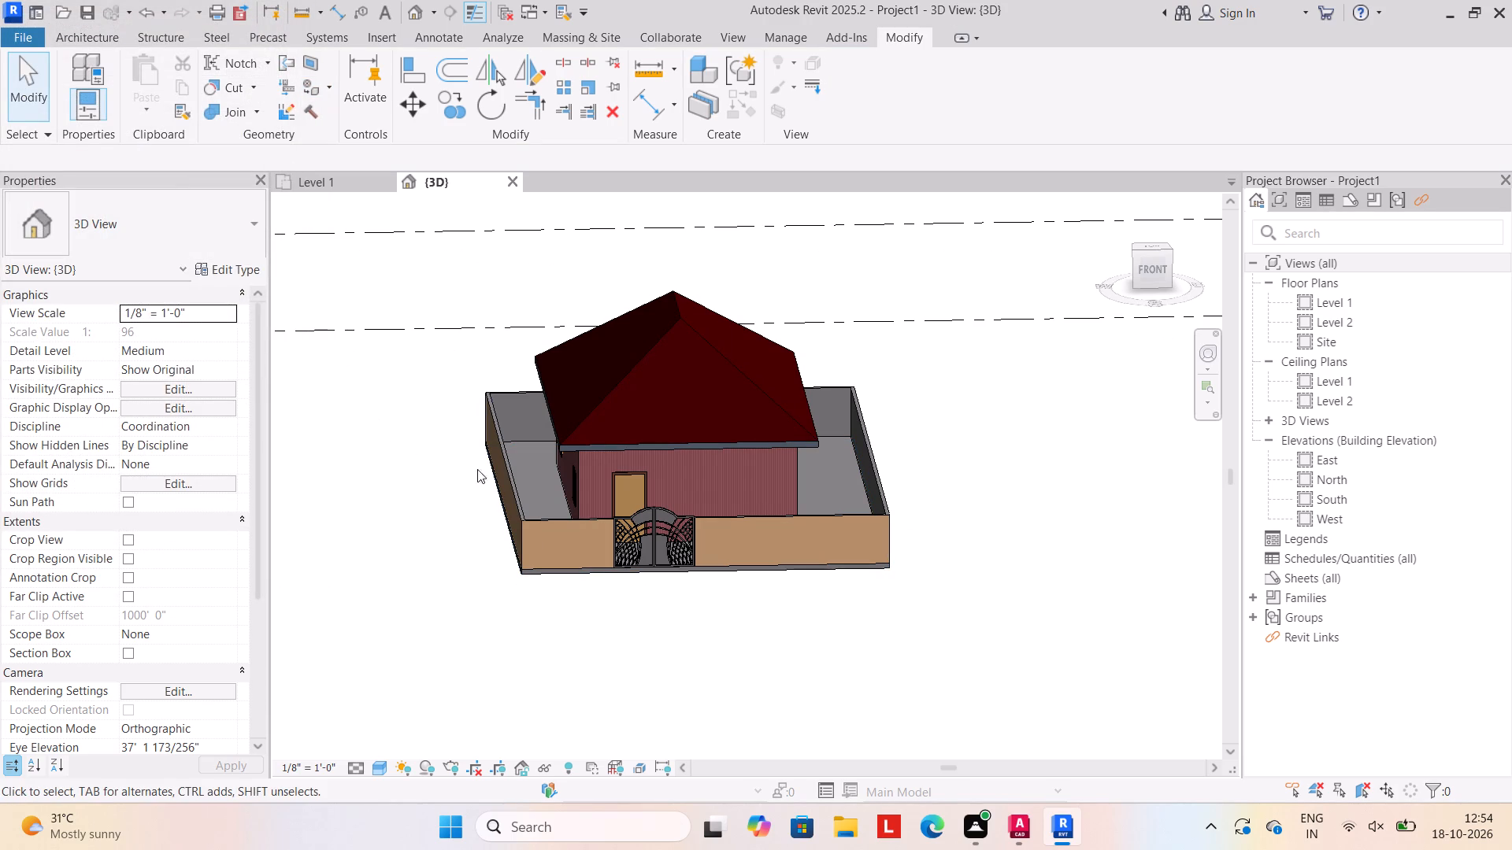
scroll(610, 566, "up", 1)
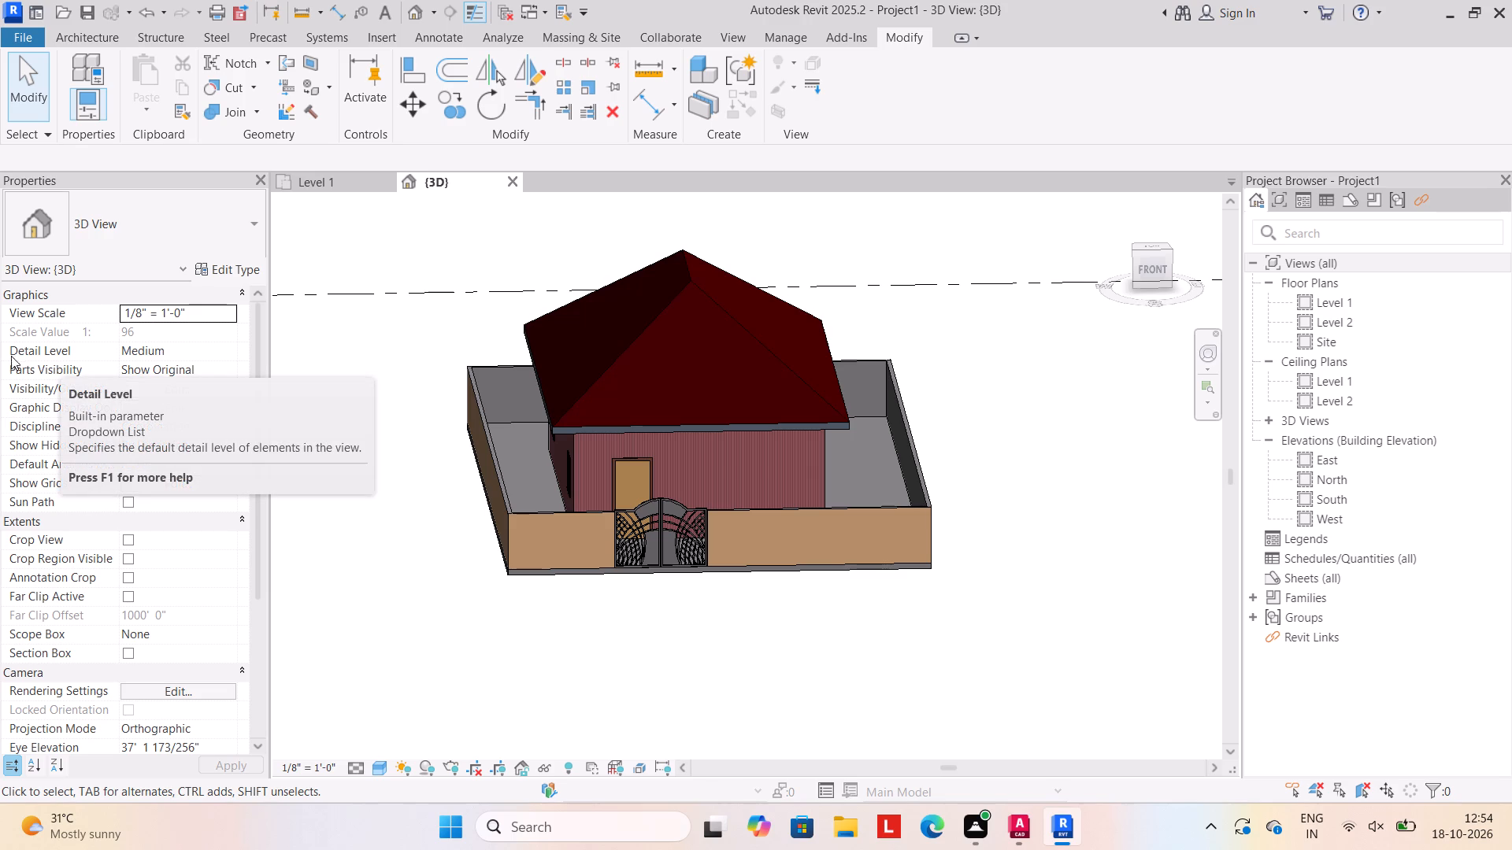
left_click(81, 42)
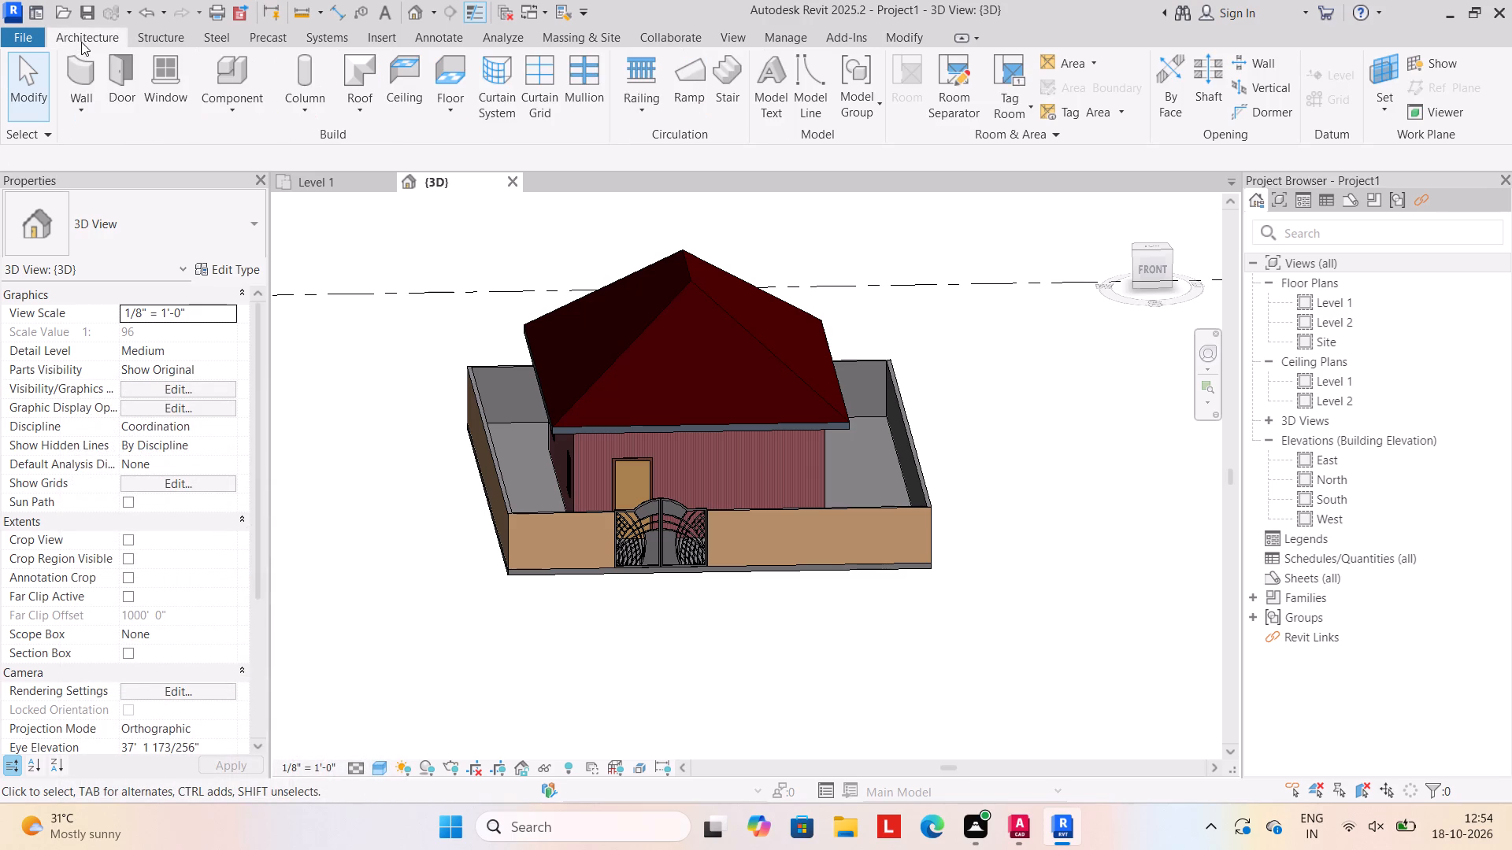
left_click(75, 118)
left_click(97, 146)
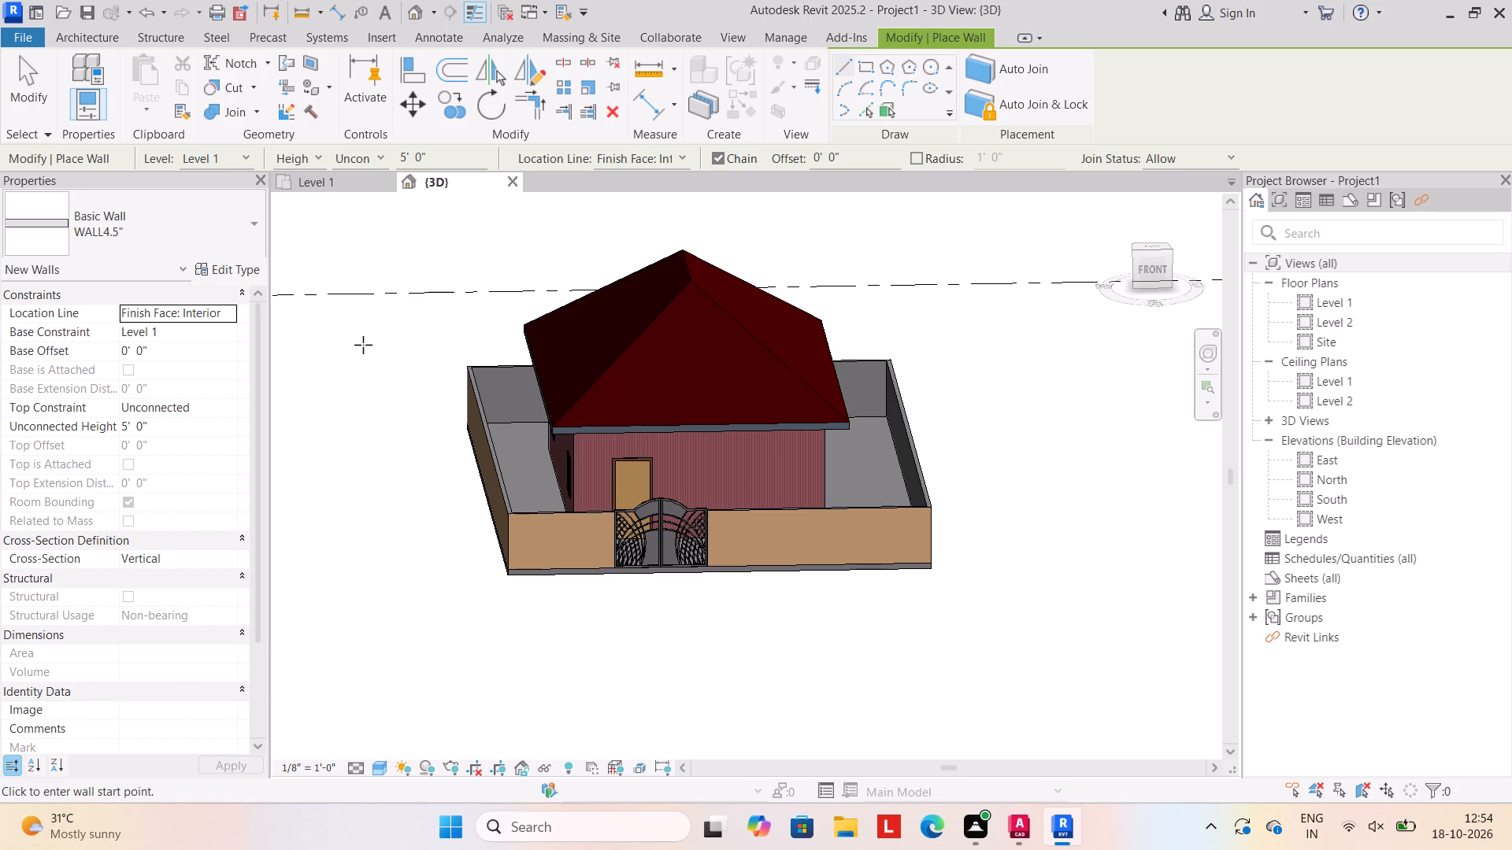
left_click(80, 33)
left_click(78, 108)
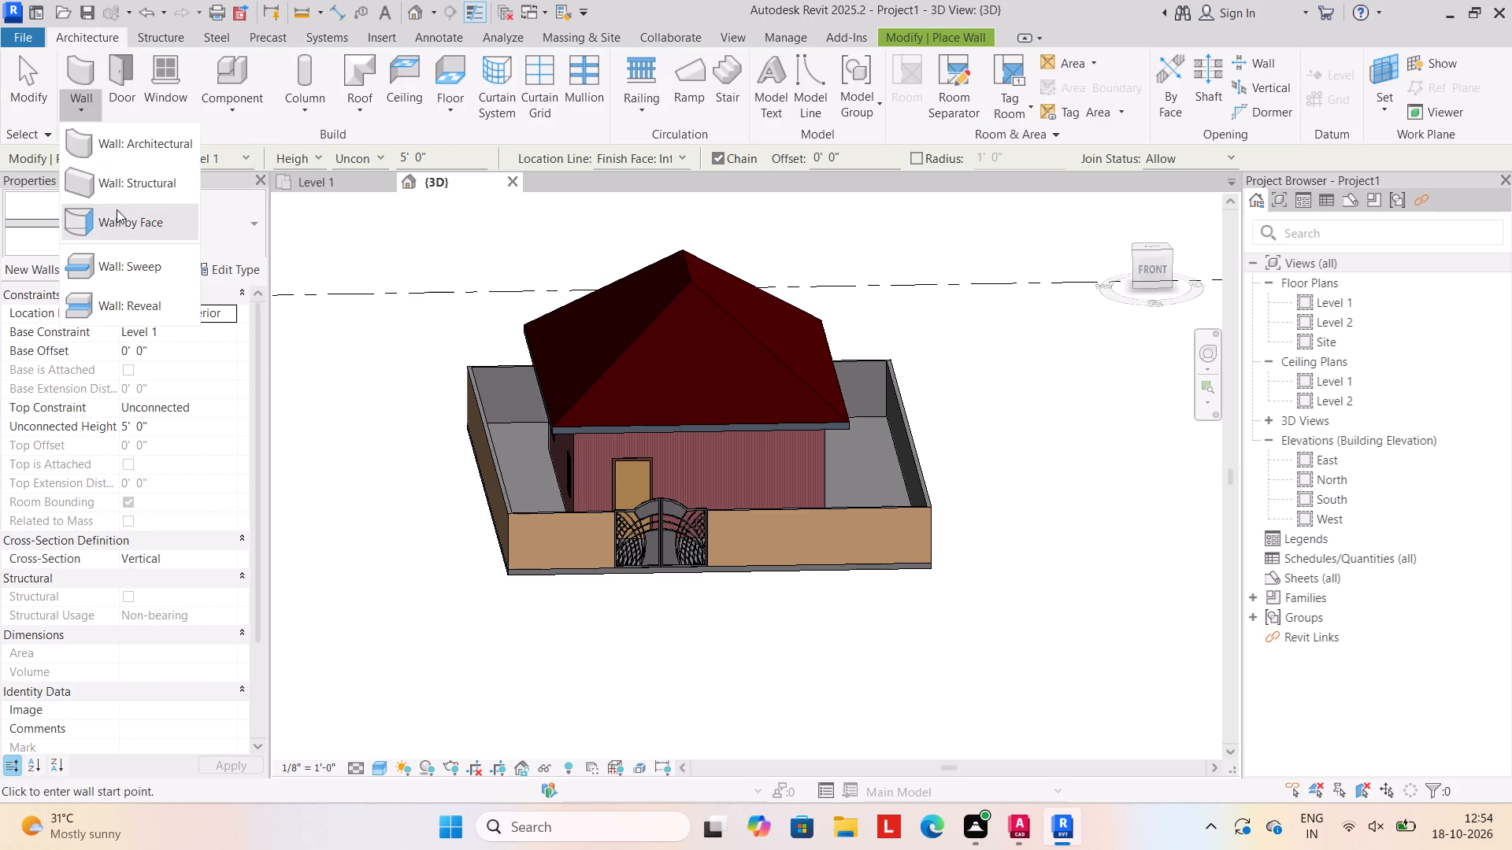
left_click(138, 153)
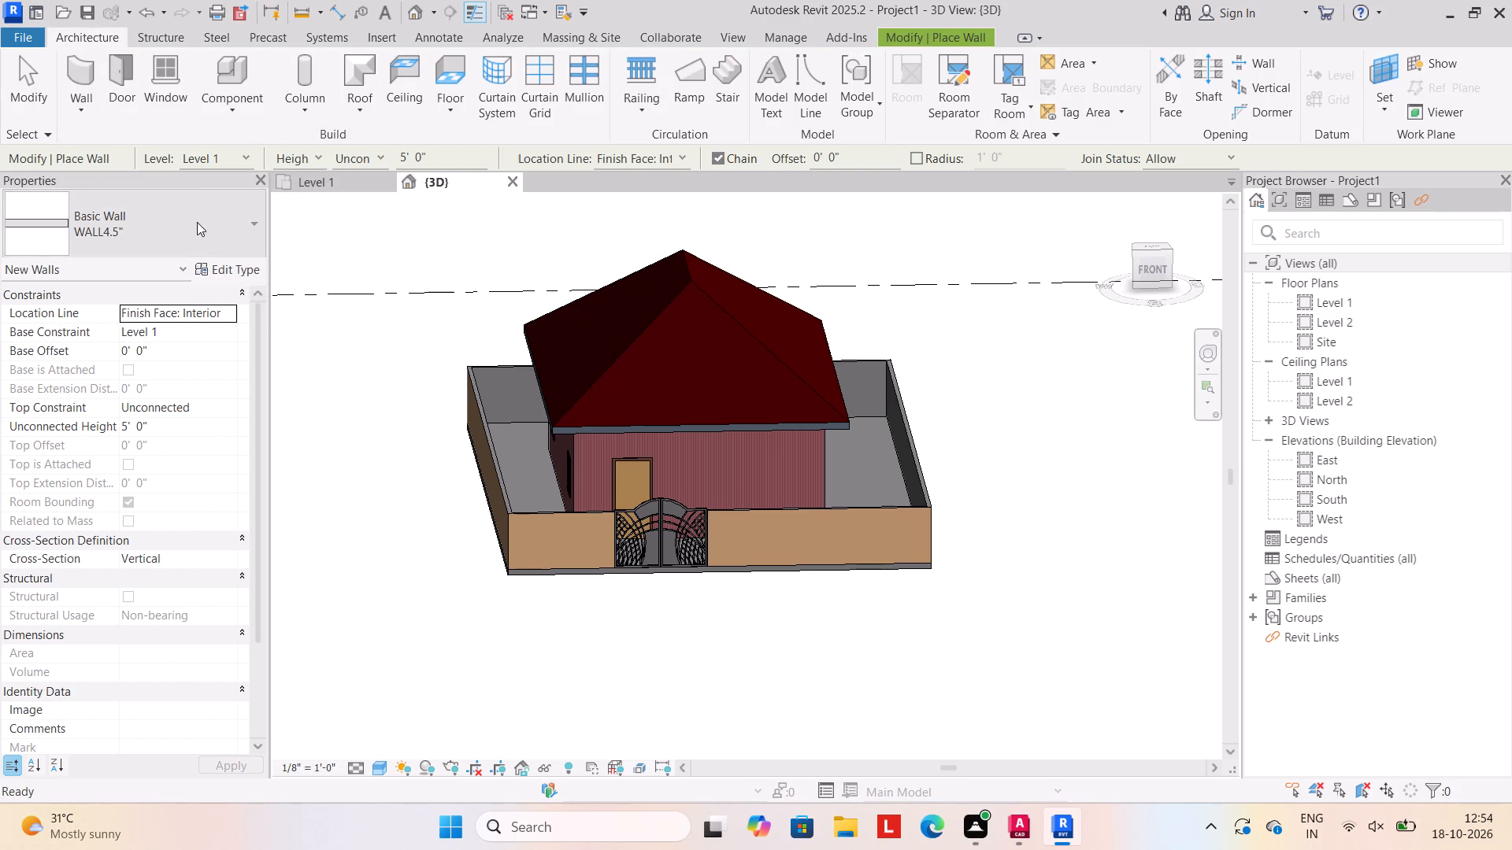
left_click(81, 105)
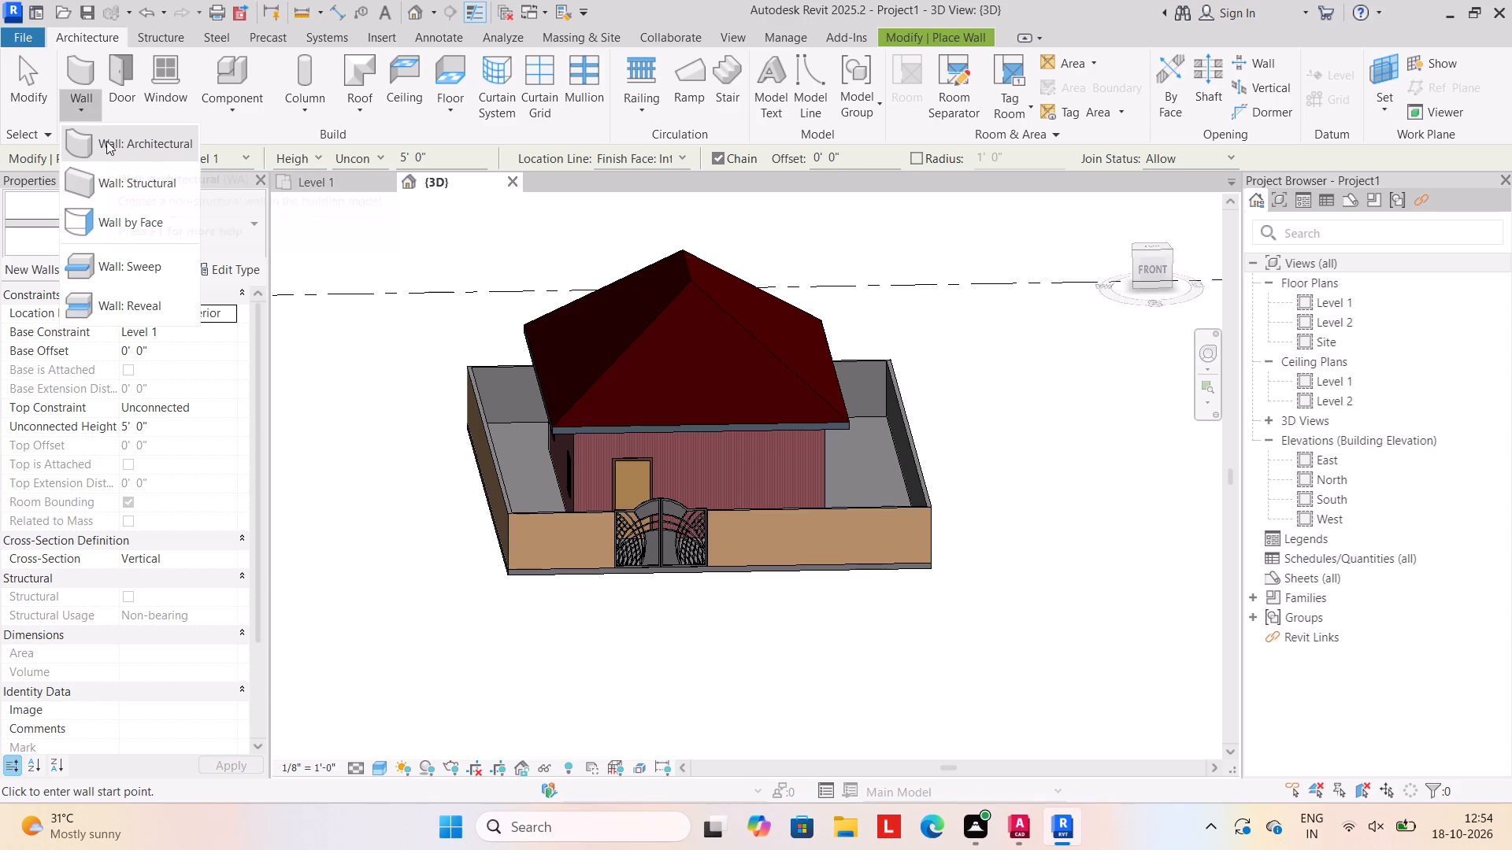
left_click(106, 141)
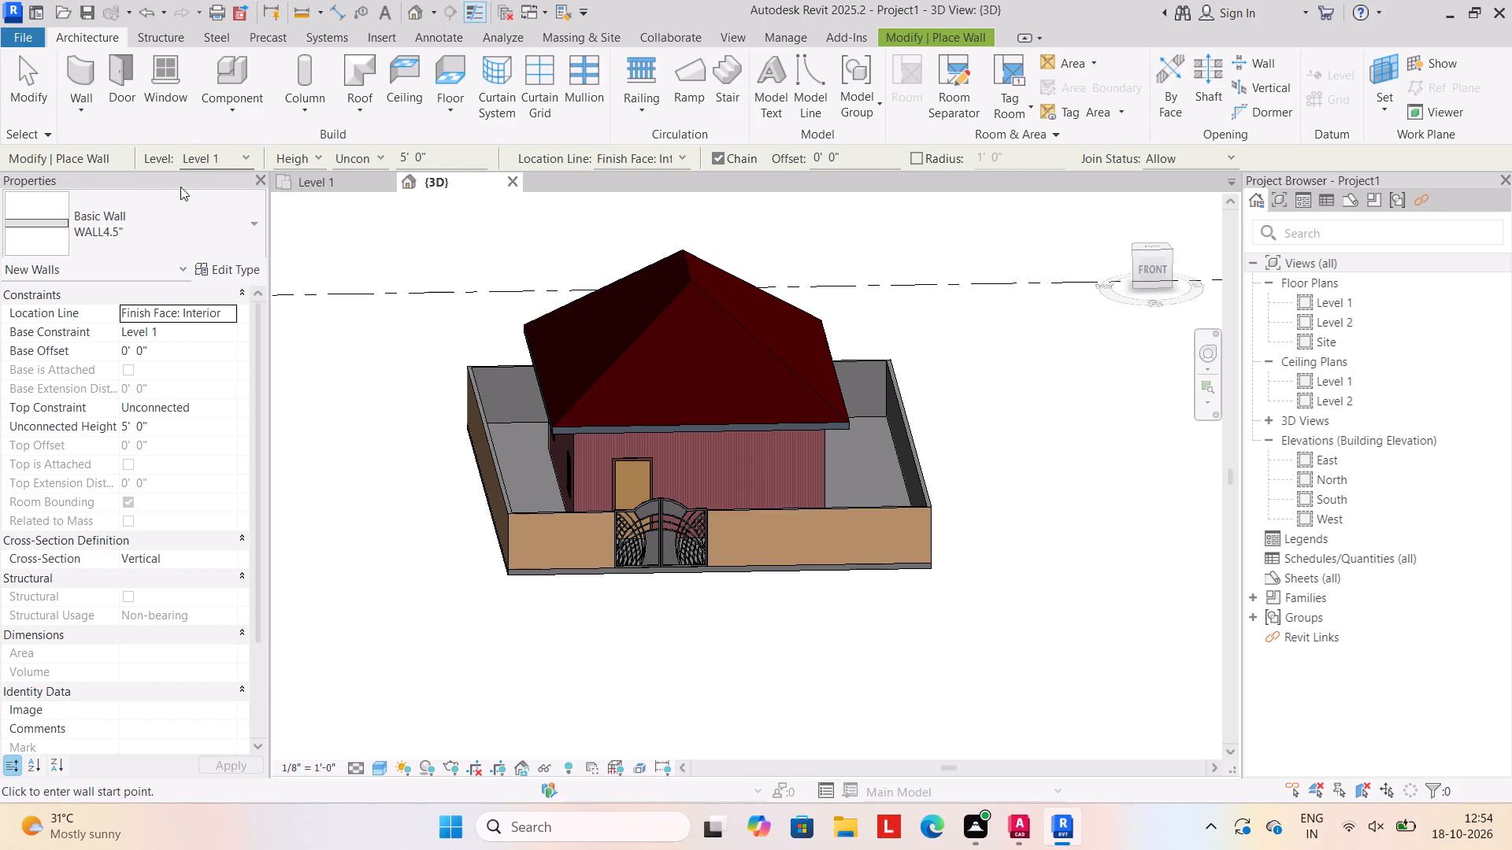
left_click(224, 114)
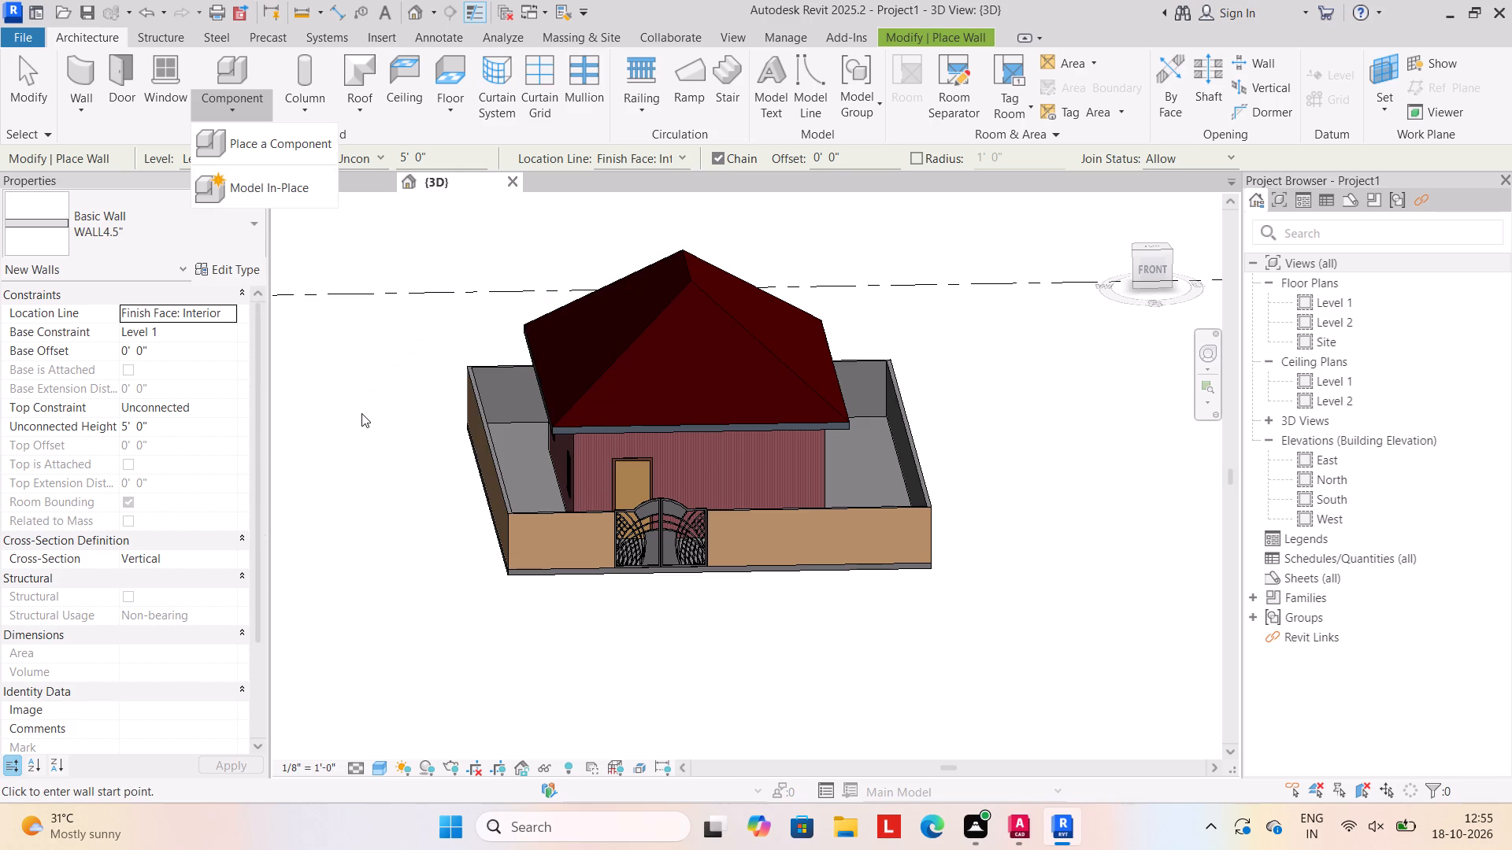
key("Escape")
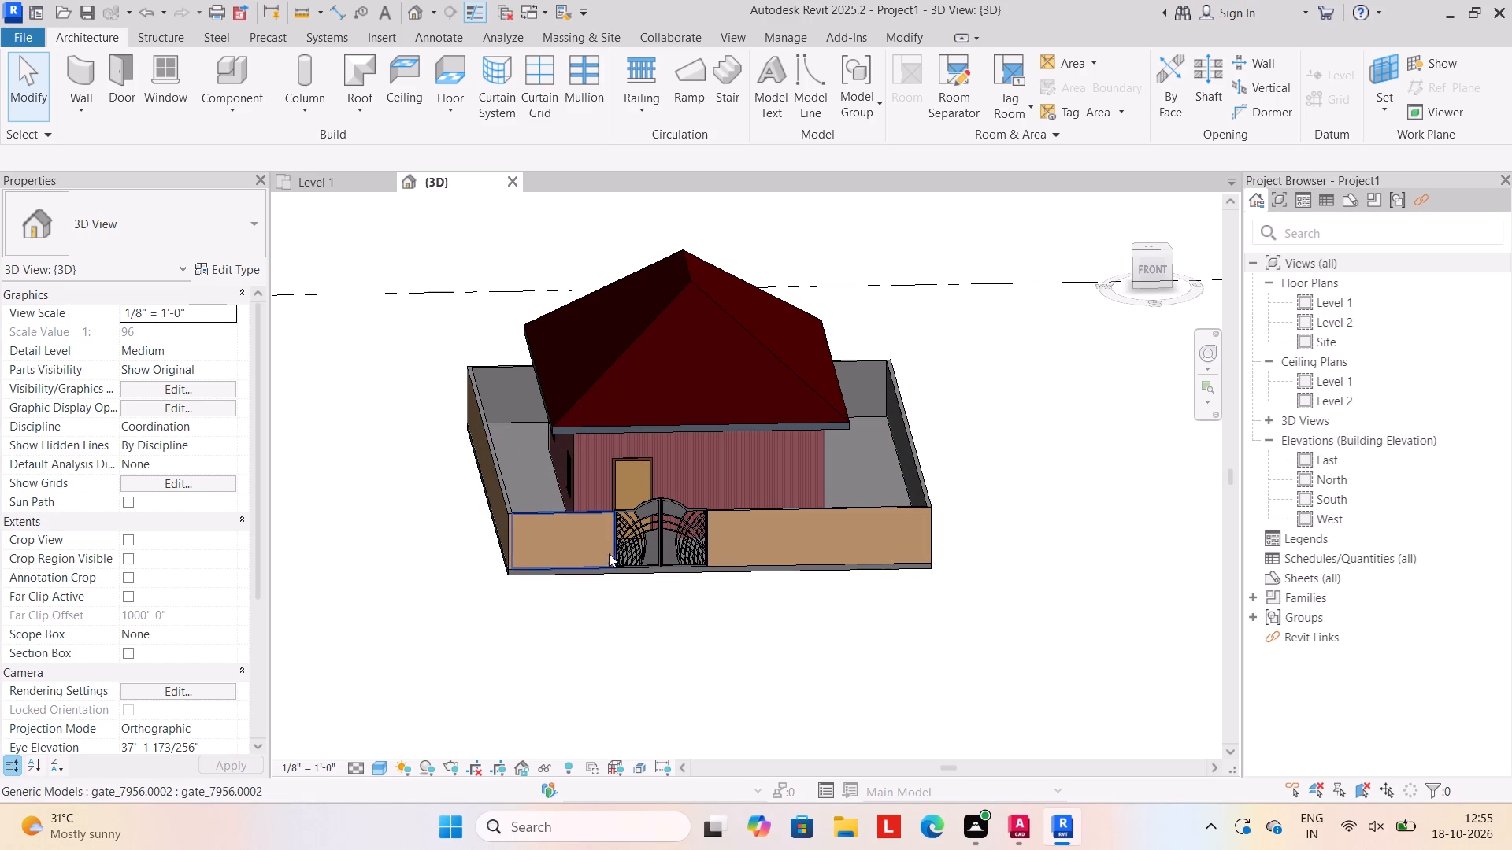
Start an in-place model component in the Generic Models category, accepting the suggested name.
scroll(617, 552, "up", 2)
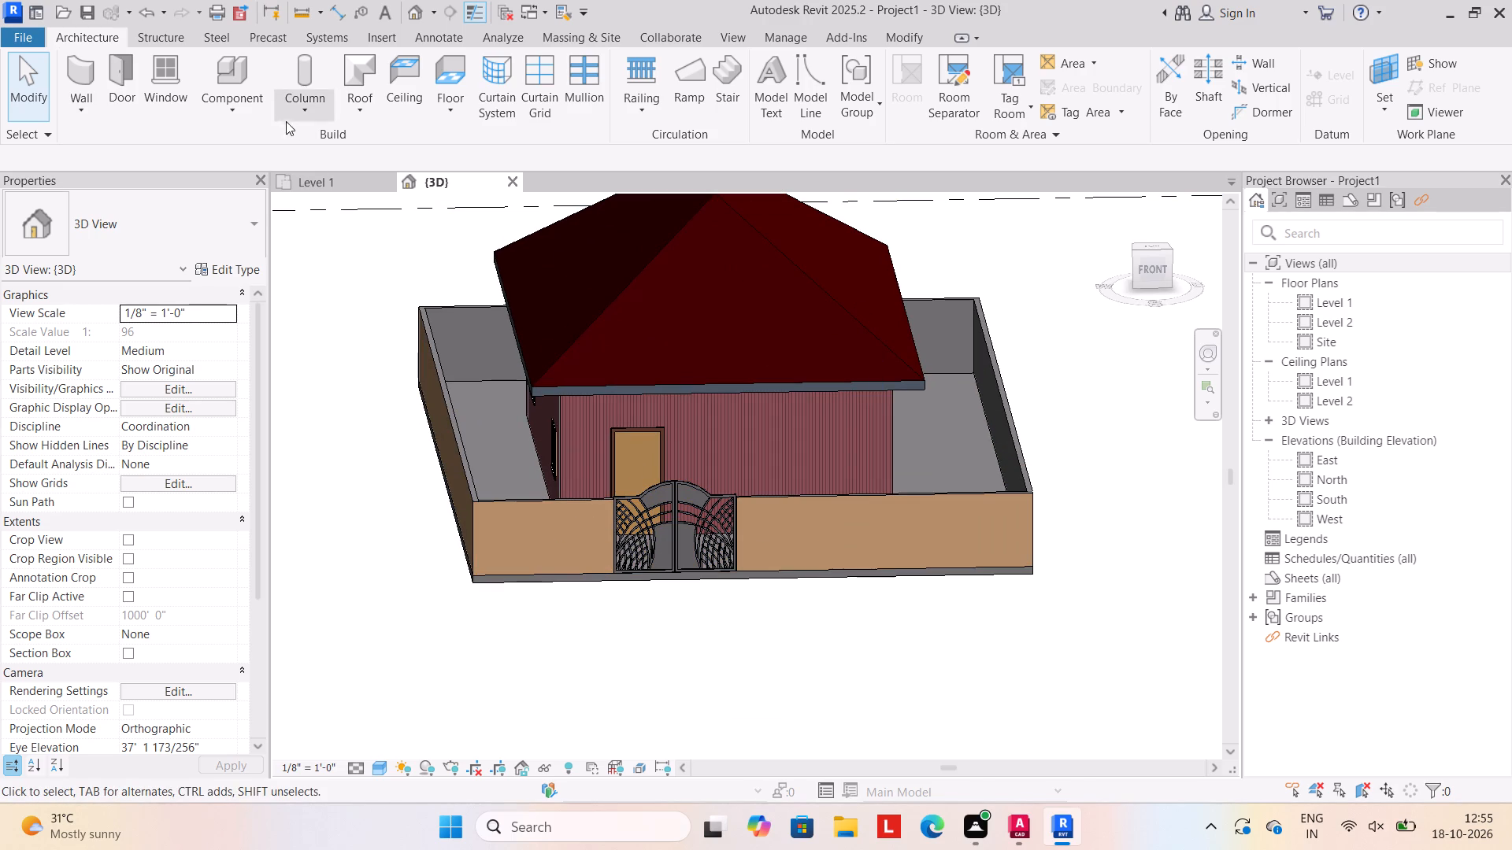
left_click(232, 105)
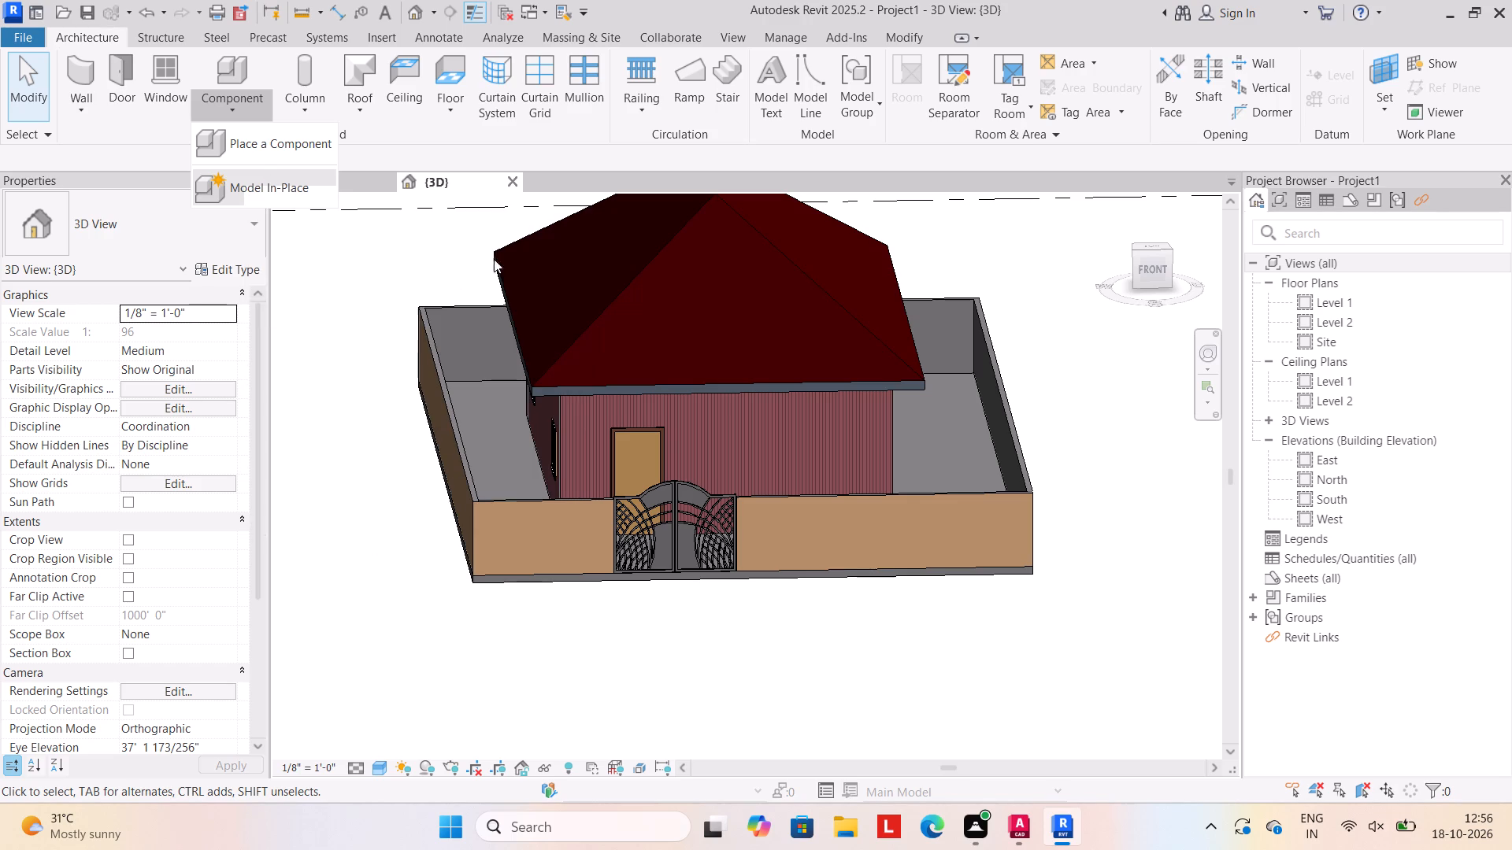
left_click(262, 183)
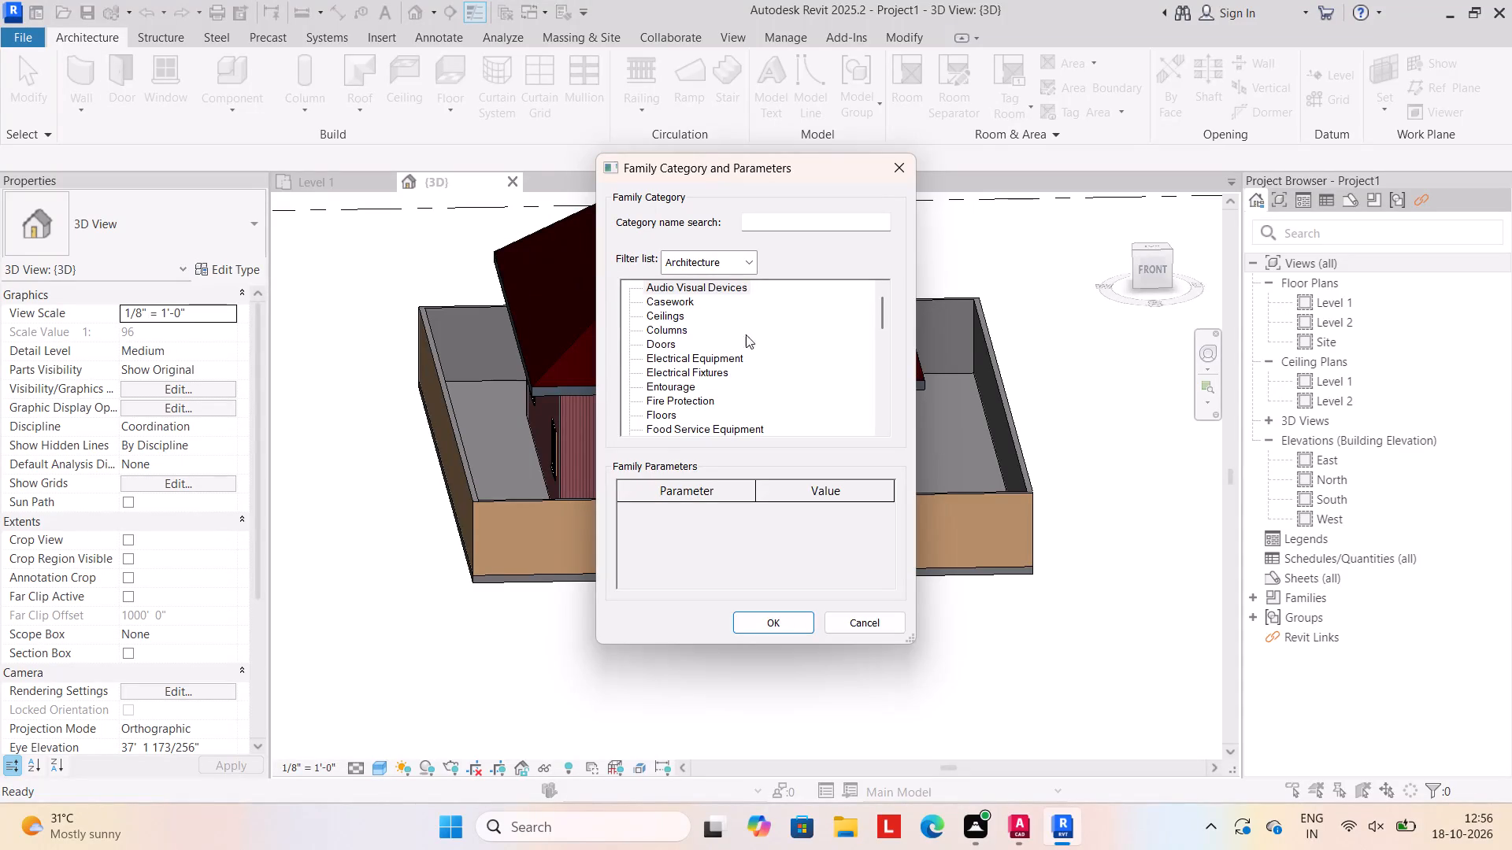
scroll(705, 401, "down", 3)
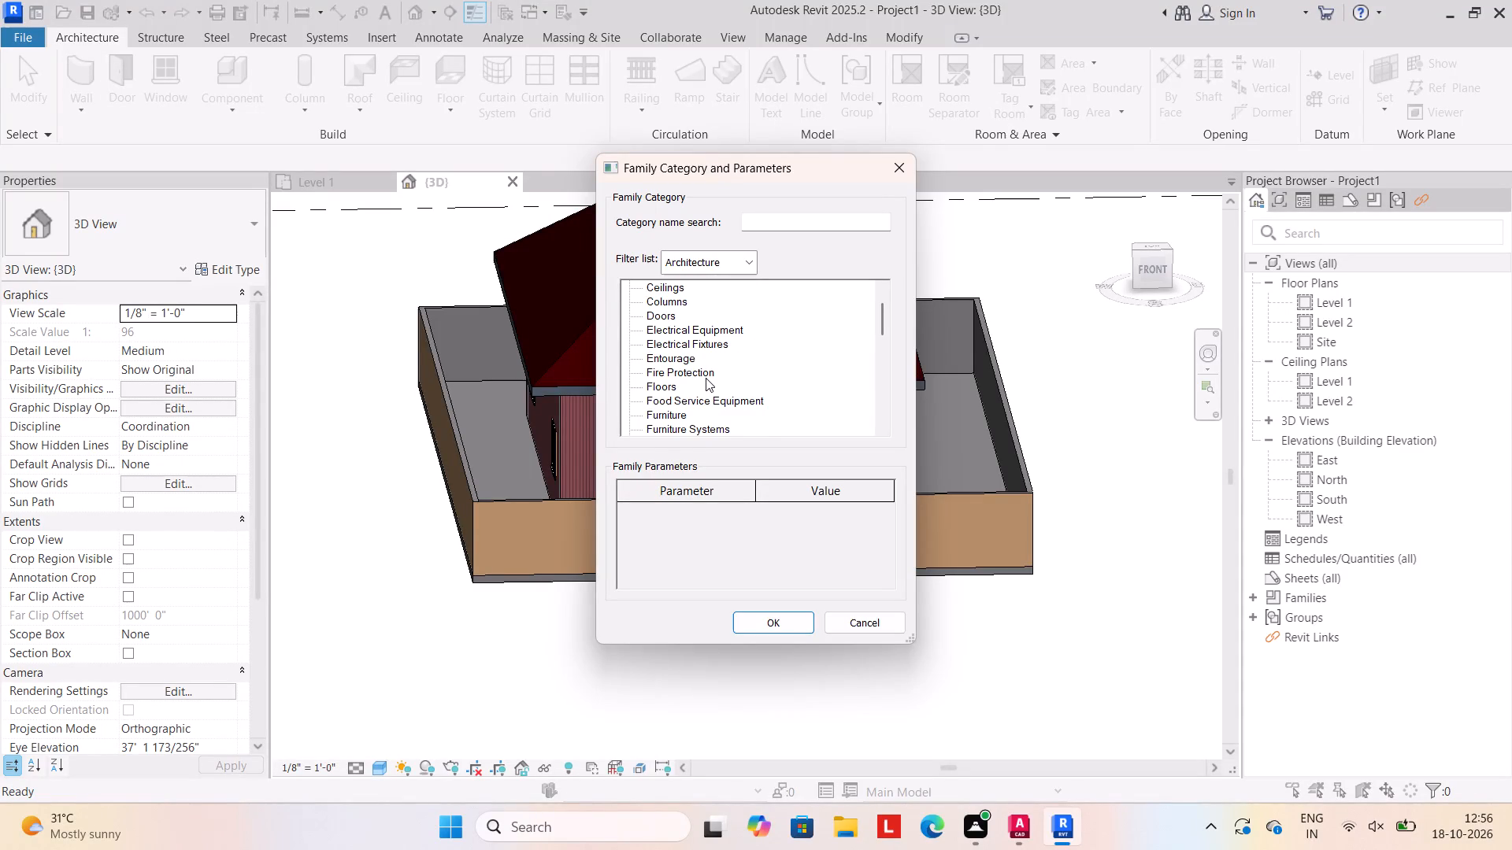
scroll(729, 425, "down", 2)
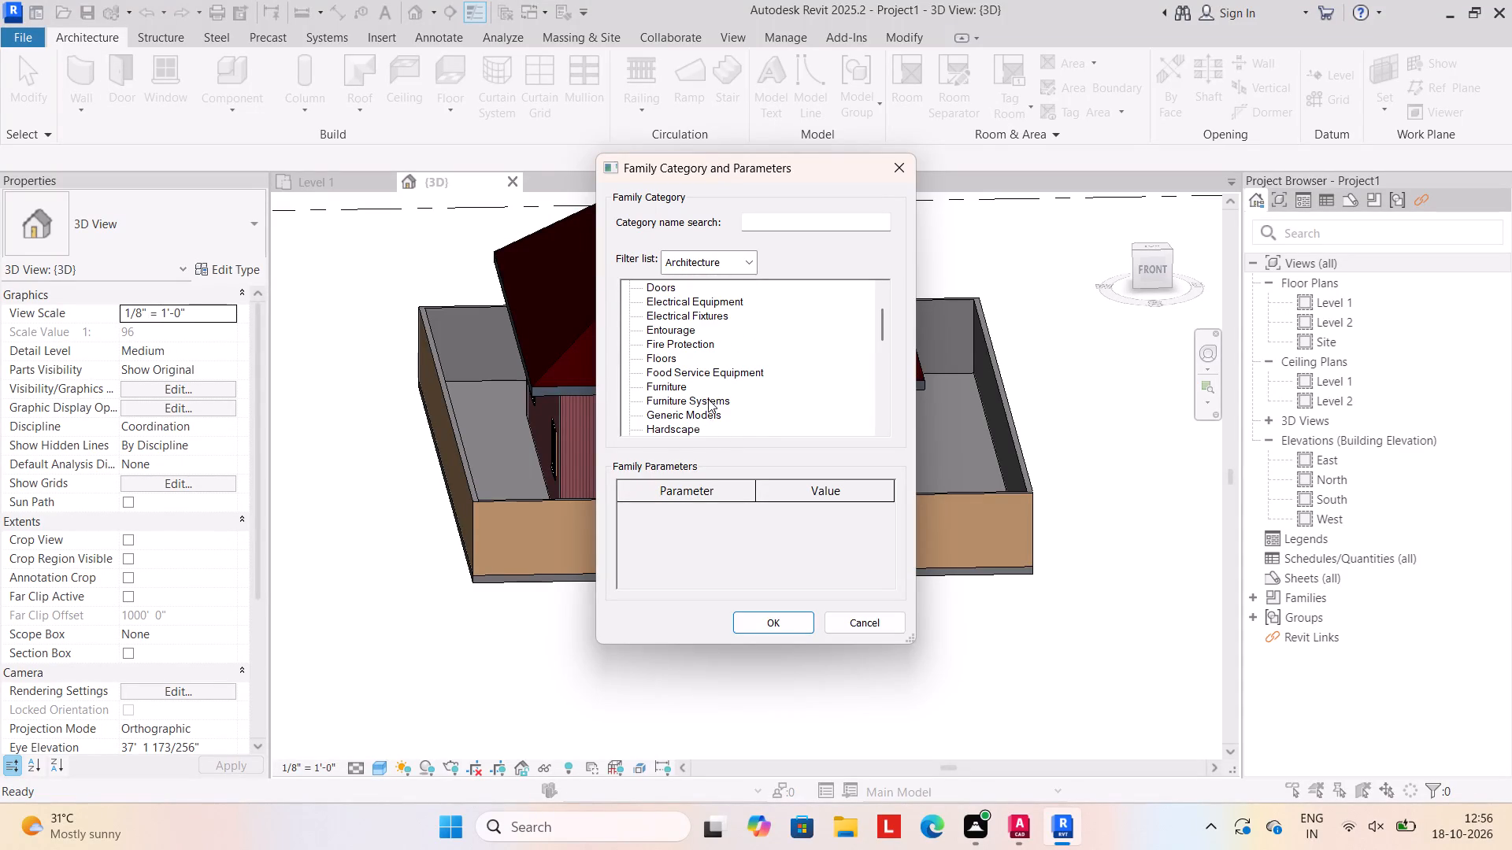
left_click(708, 399)
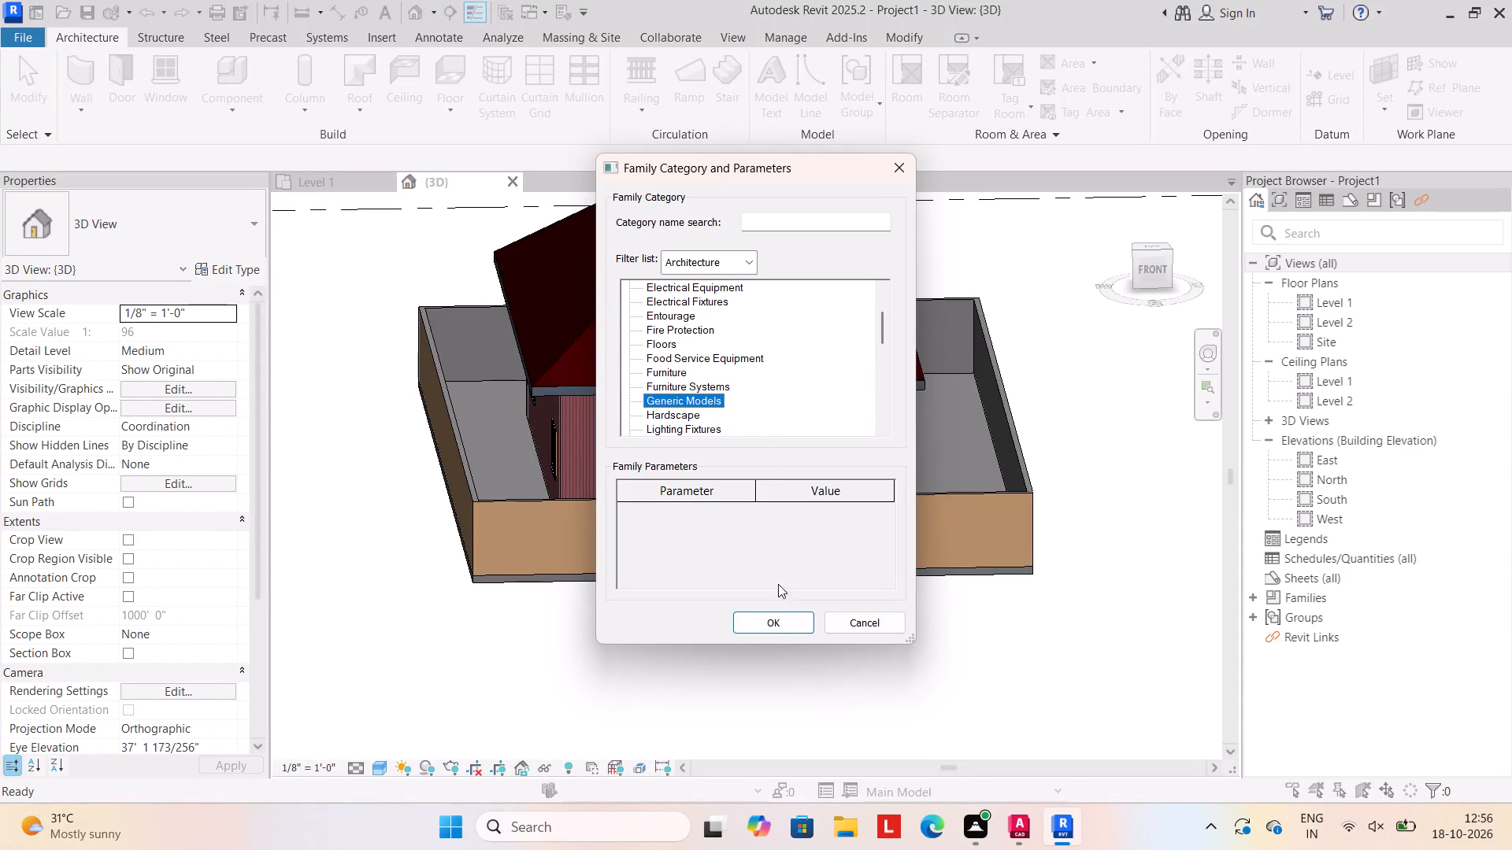
left_click_drag(776, 626, 779, 619)
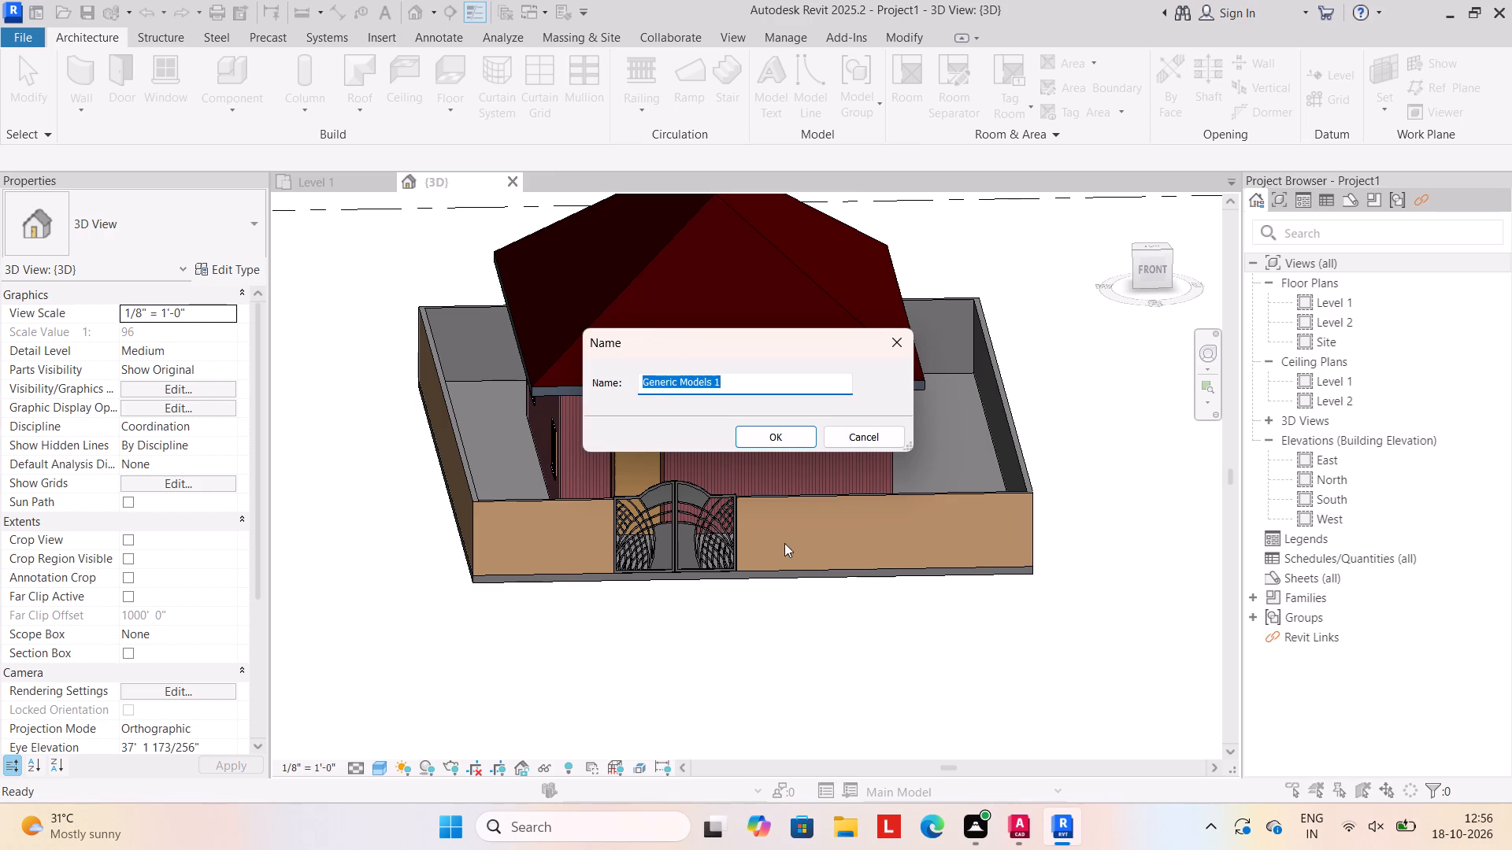
left_click(780, 433)
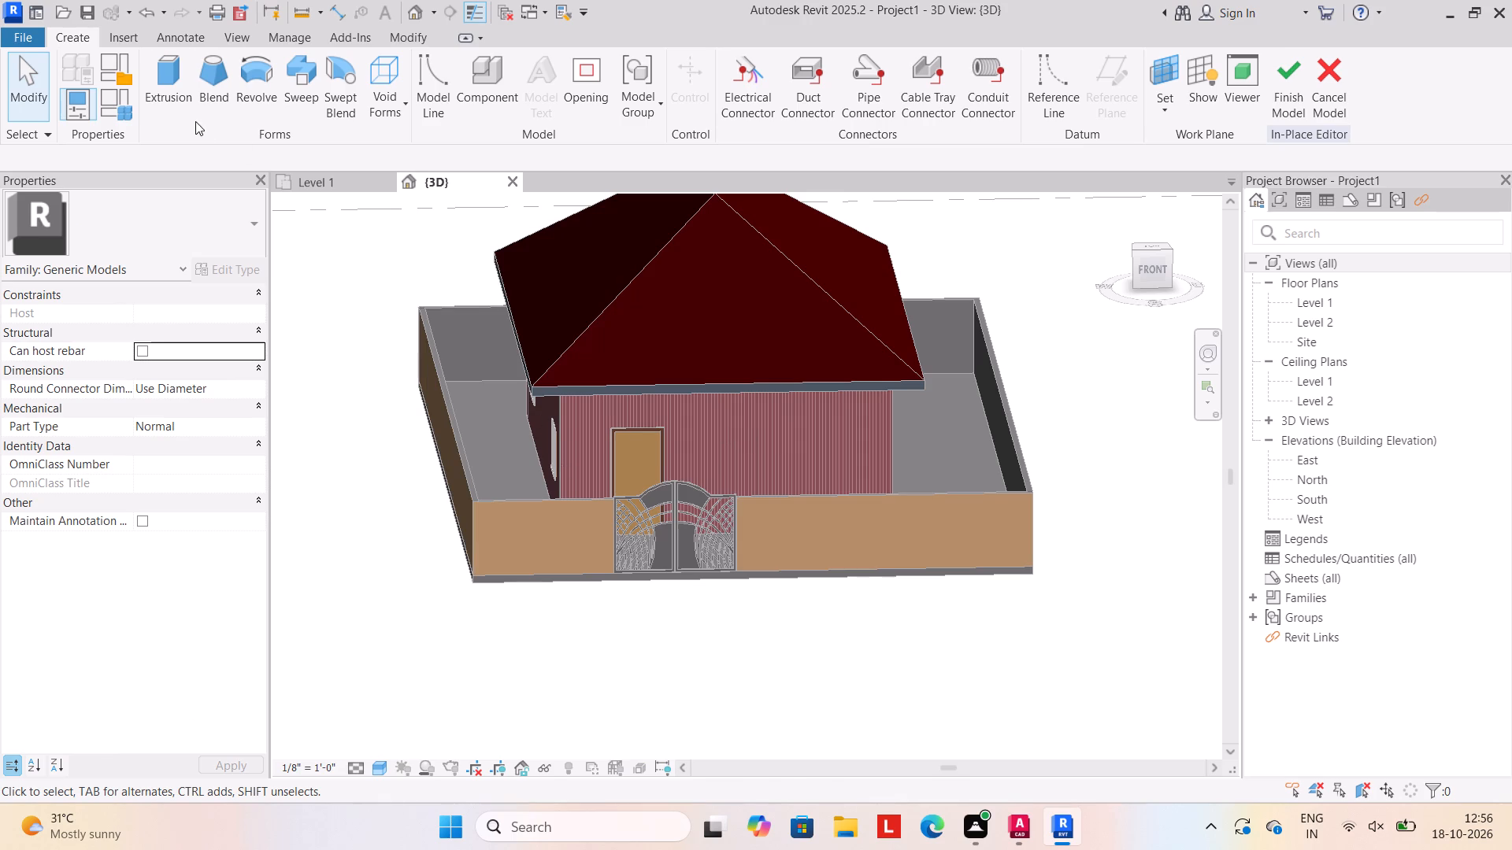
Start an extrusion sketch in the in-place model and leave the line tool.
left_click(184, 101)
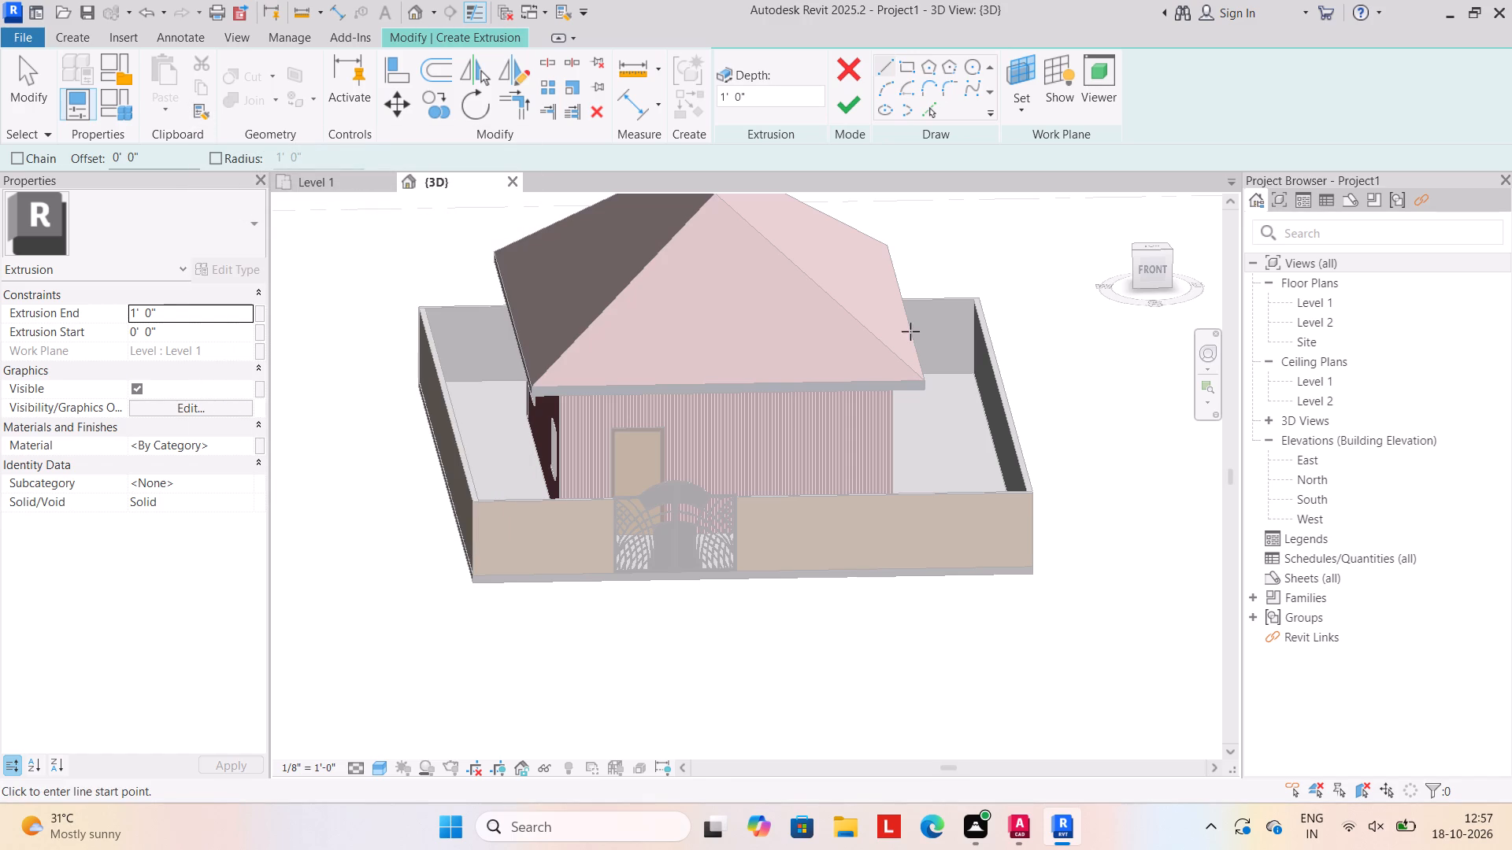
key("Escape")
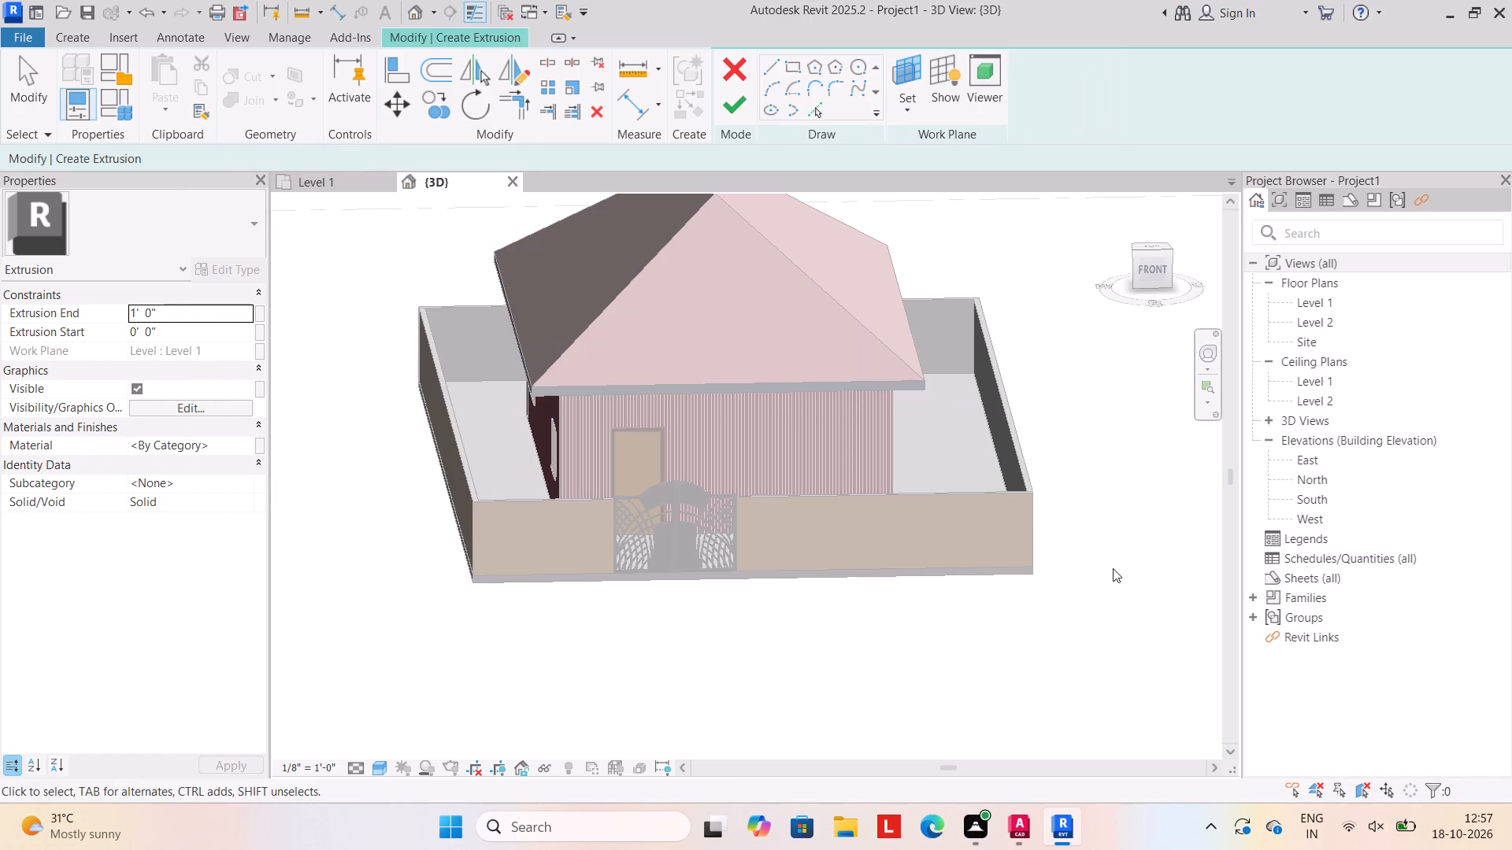
Save the project to the Desktop as a Revit project file named SUMA03.dwg.
key("ctrl+s")
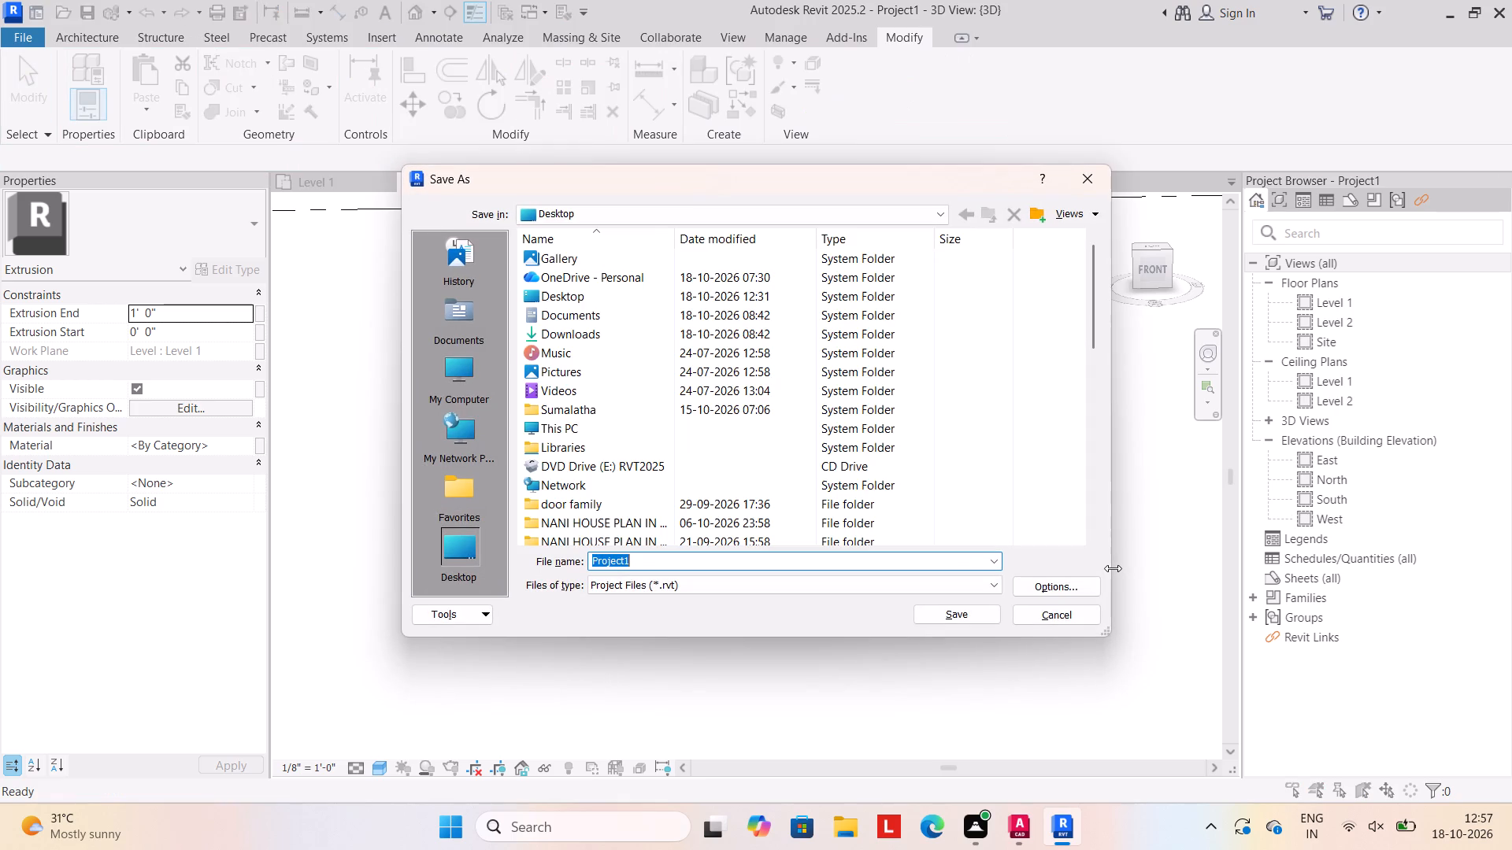
type("SUMA")
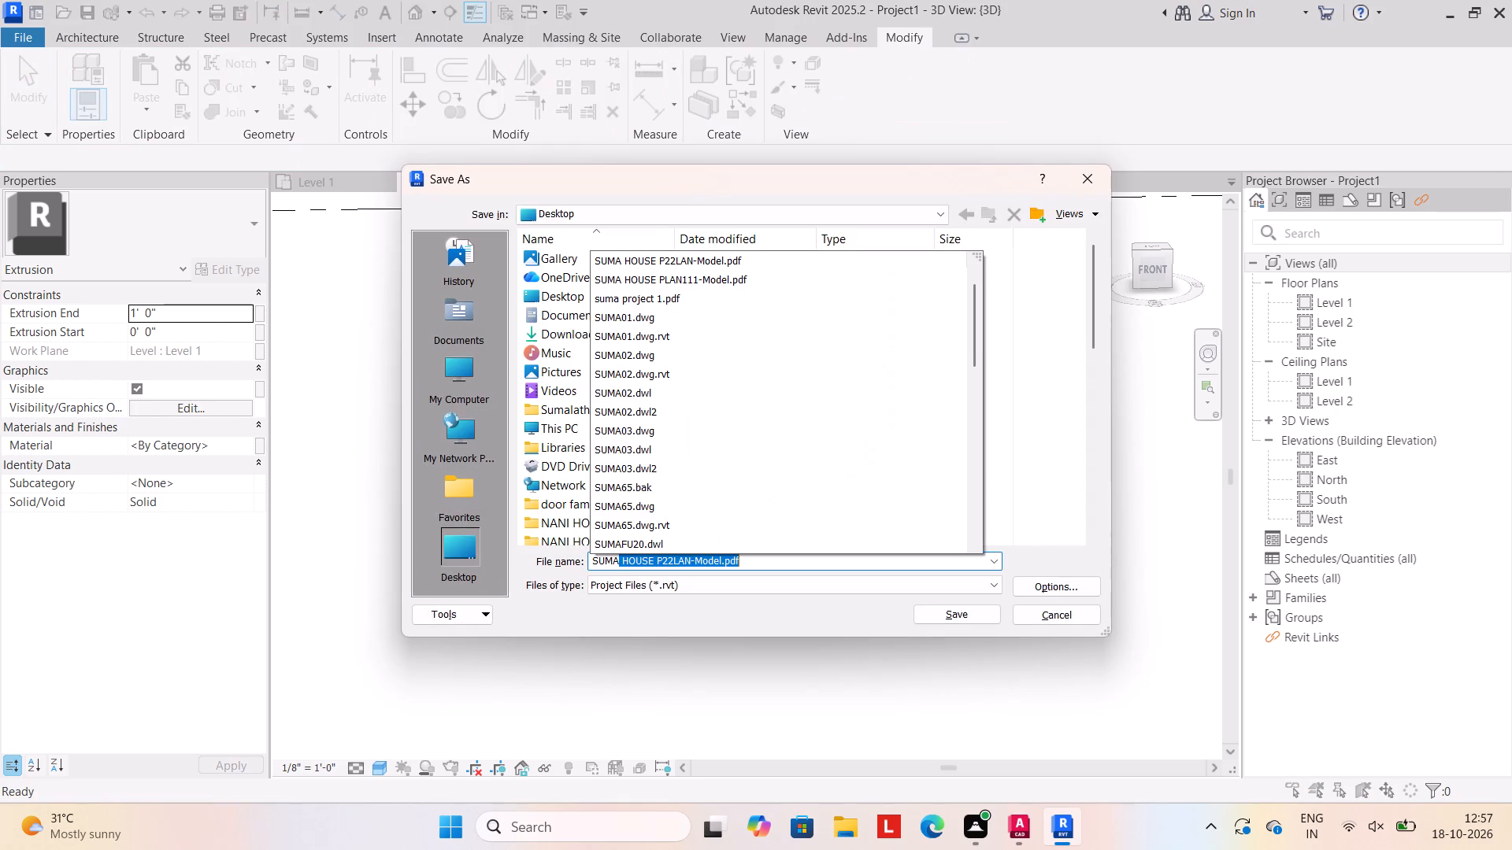
type("03")
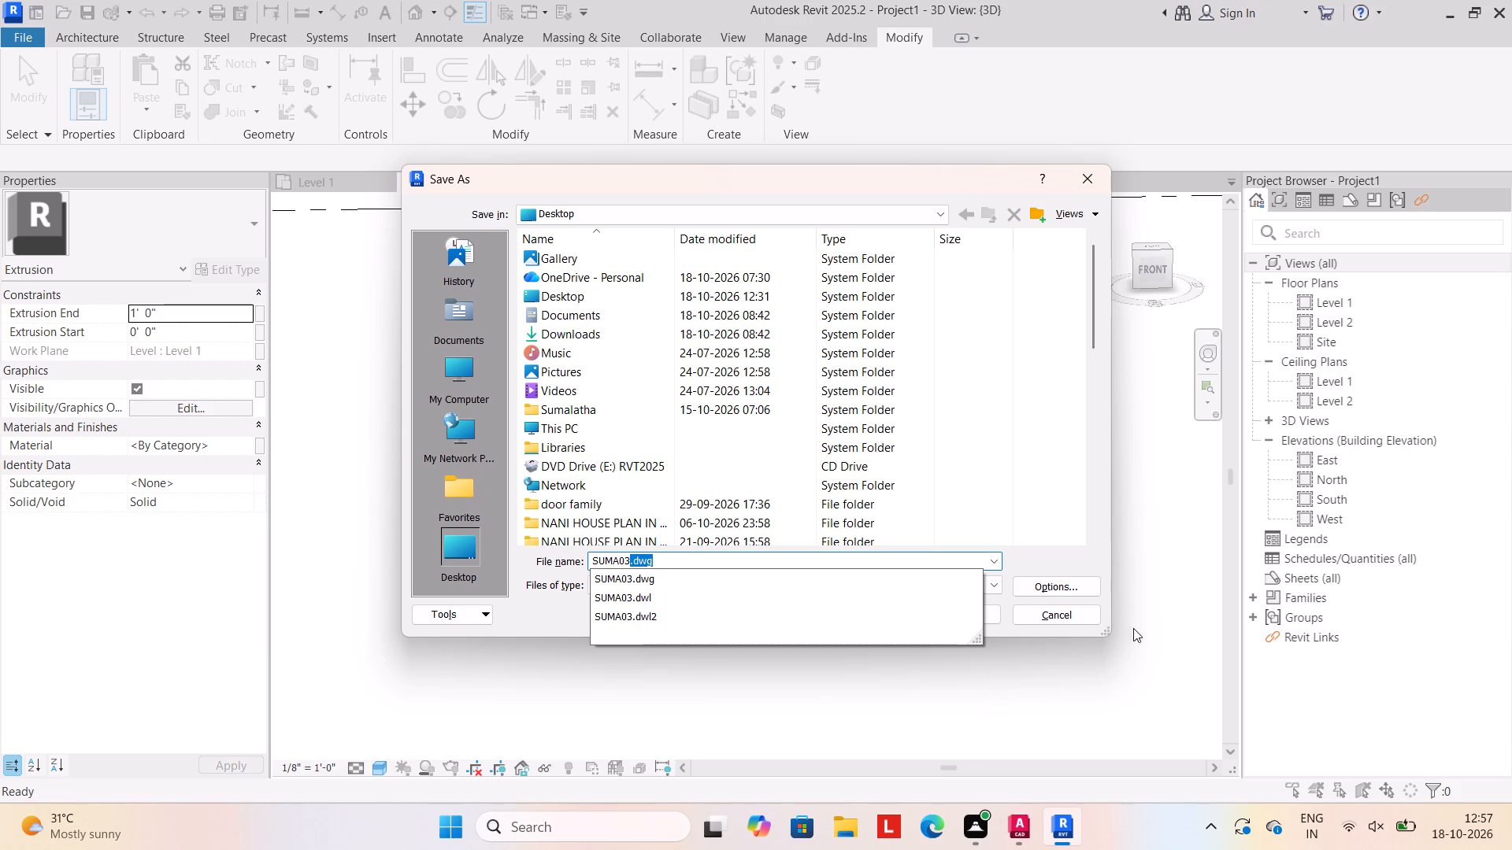
left_click(758, 573)
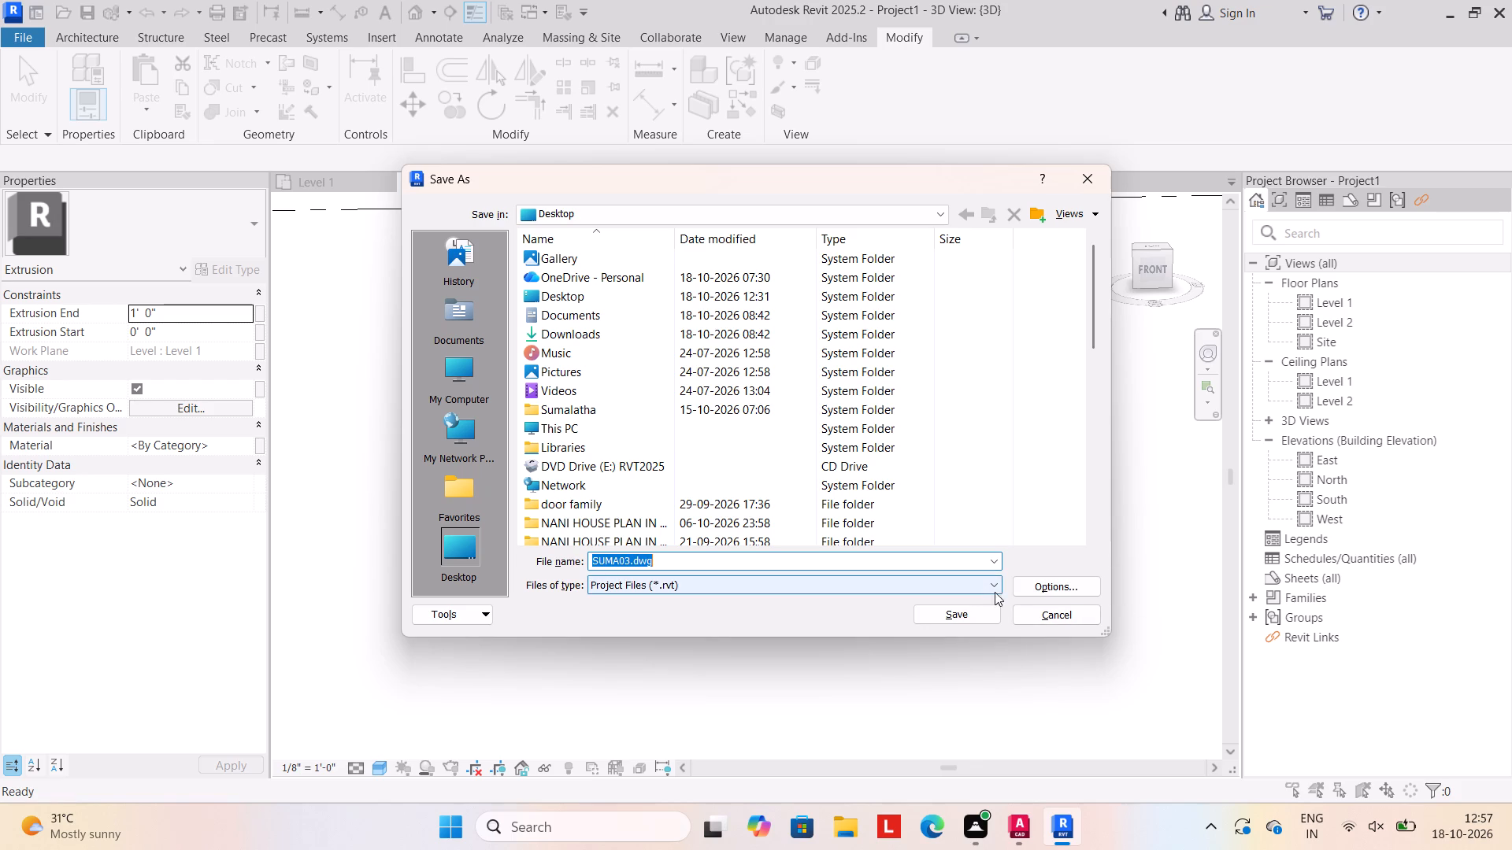
left_click(949, 612)
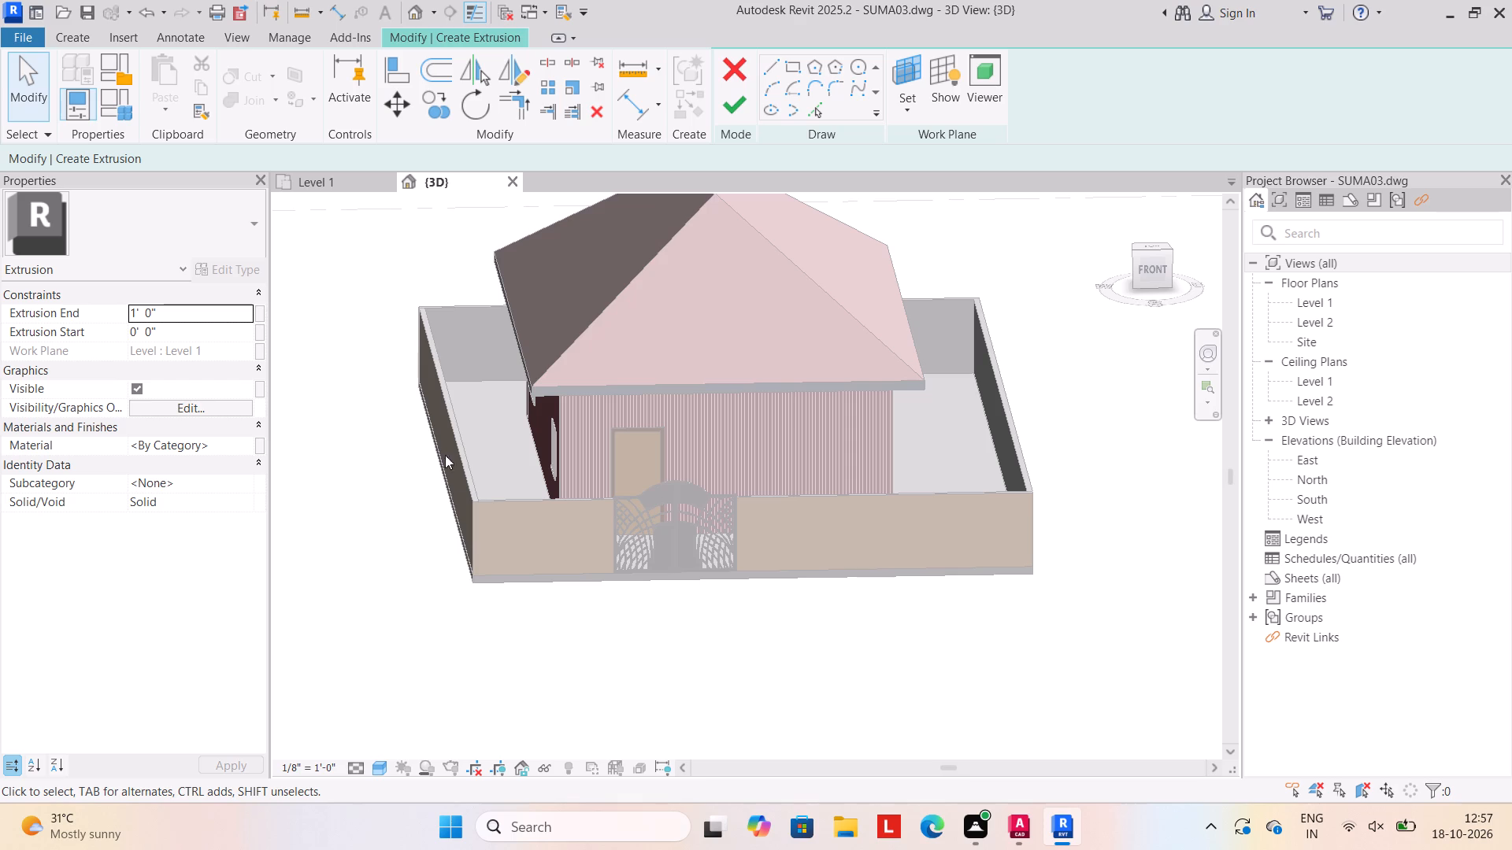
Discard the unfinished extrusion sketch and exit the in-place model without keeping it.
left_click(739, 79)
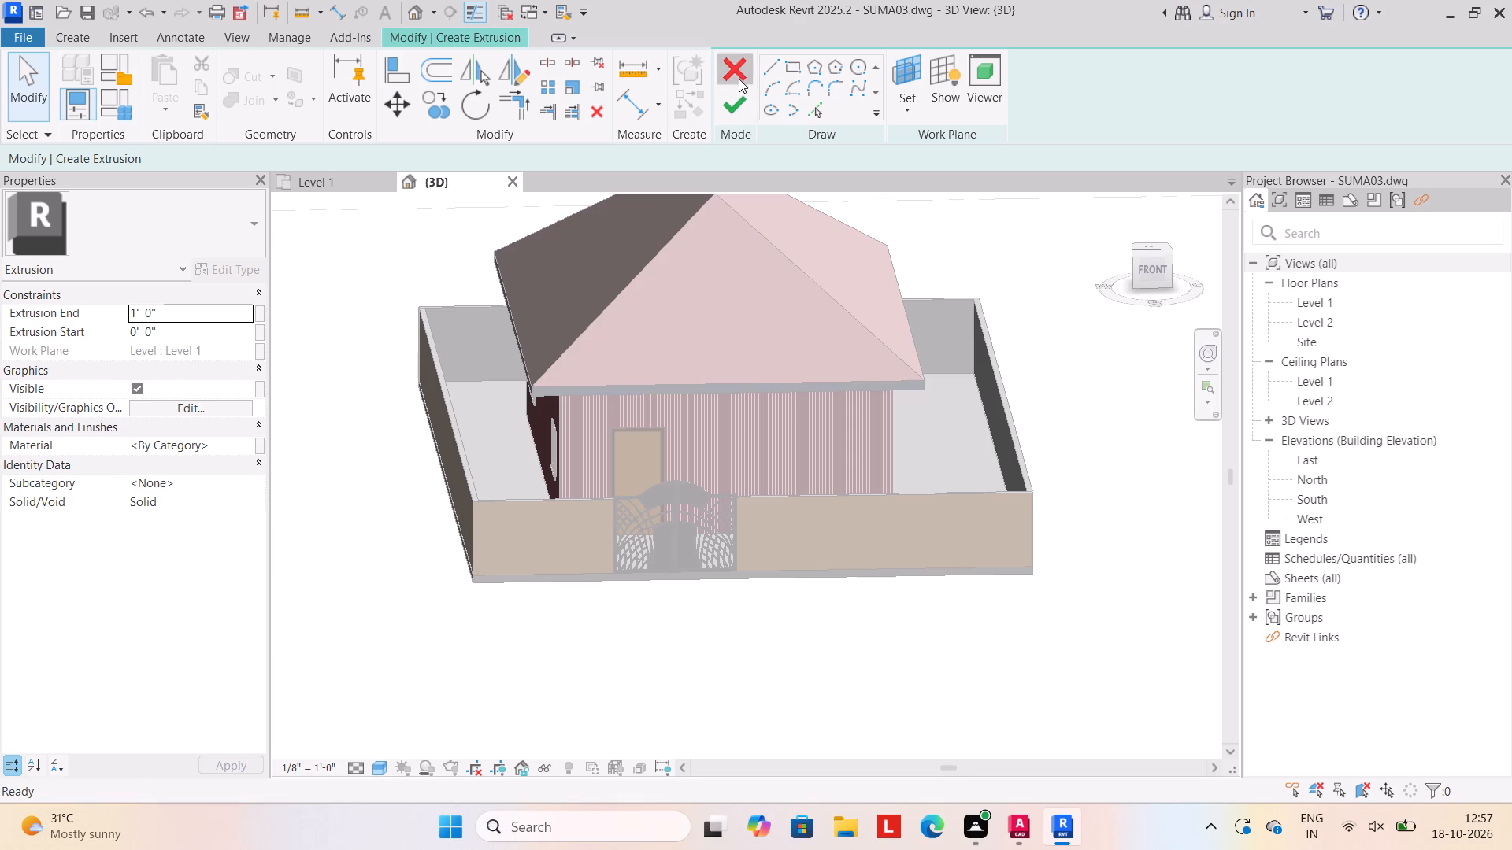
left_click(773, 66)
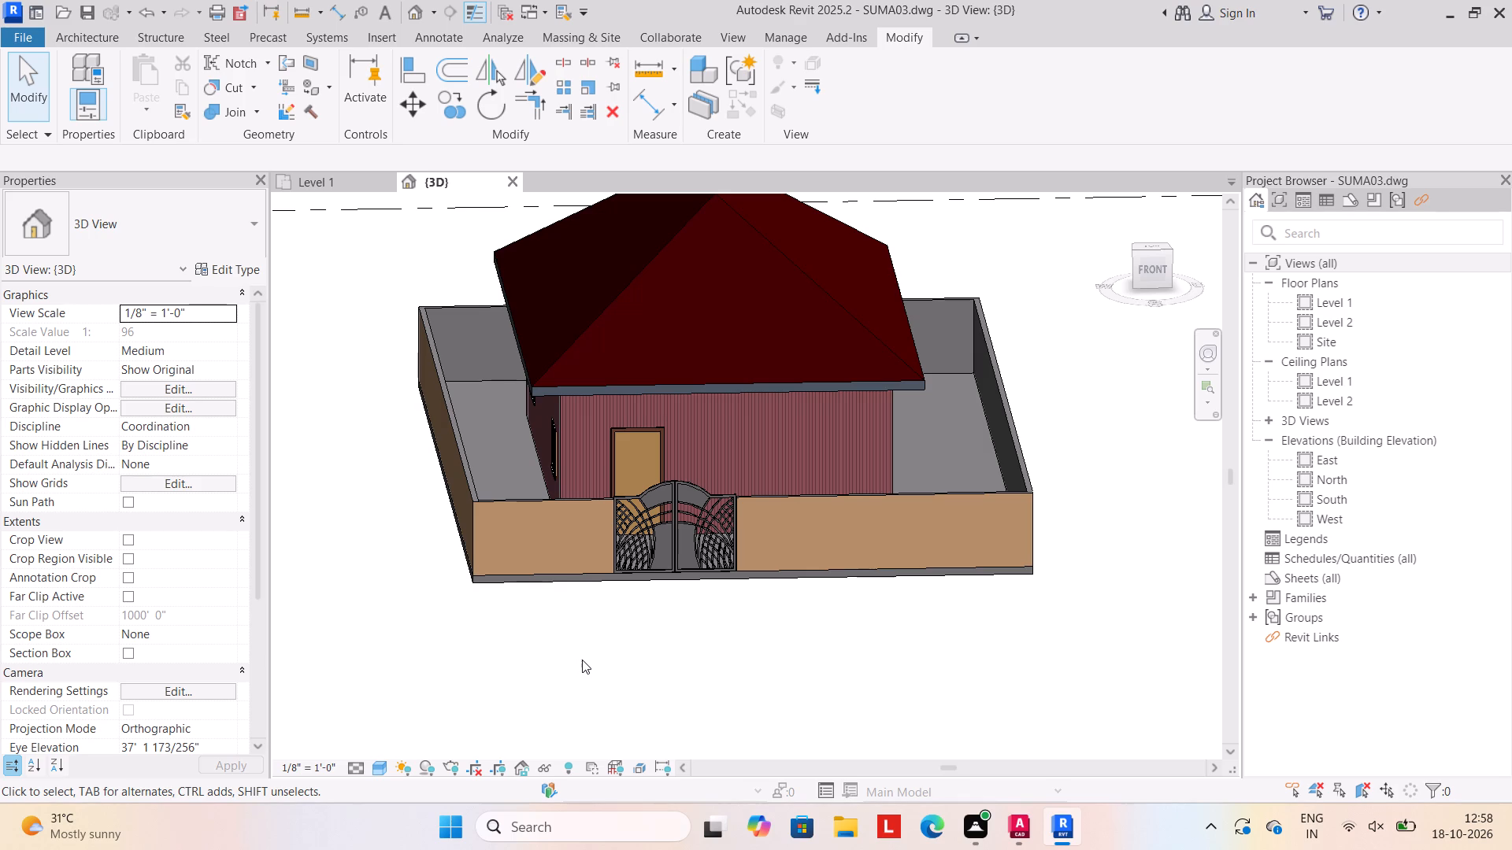
Set the sill height of the small fixed 16" x 24" window in the house's right side wall to 7'.
scroll(601, 685, "down", 1)
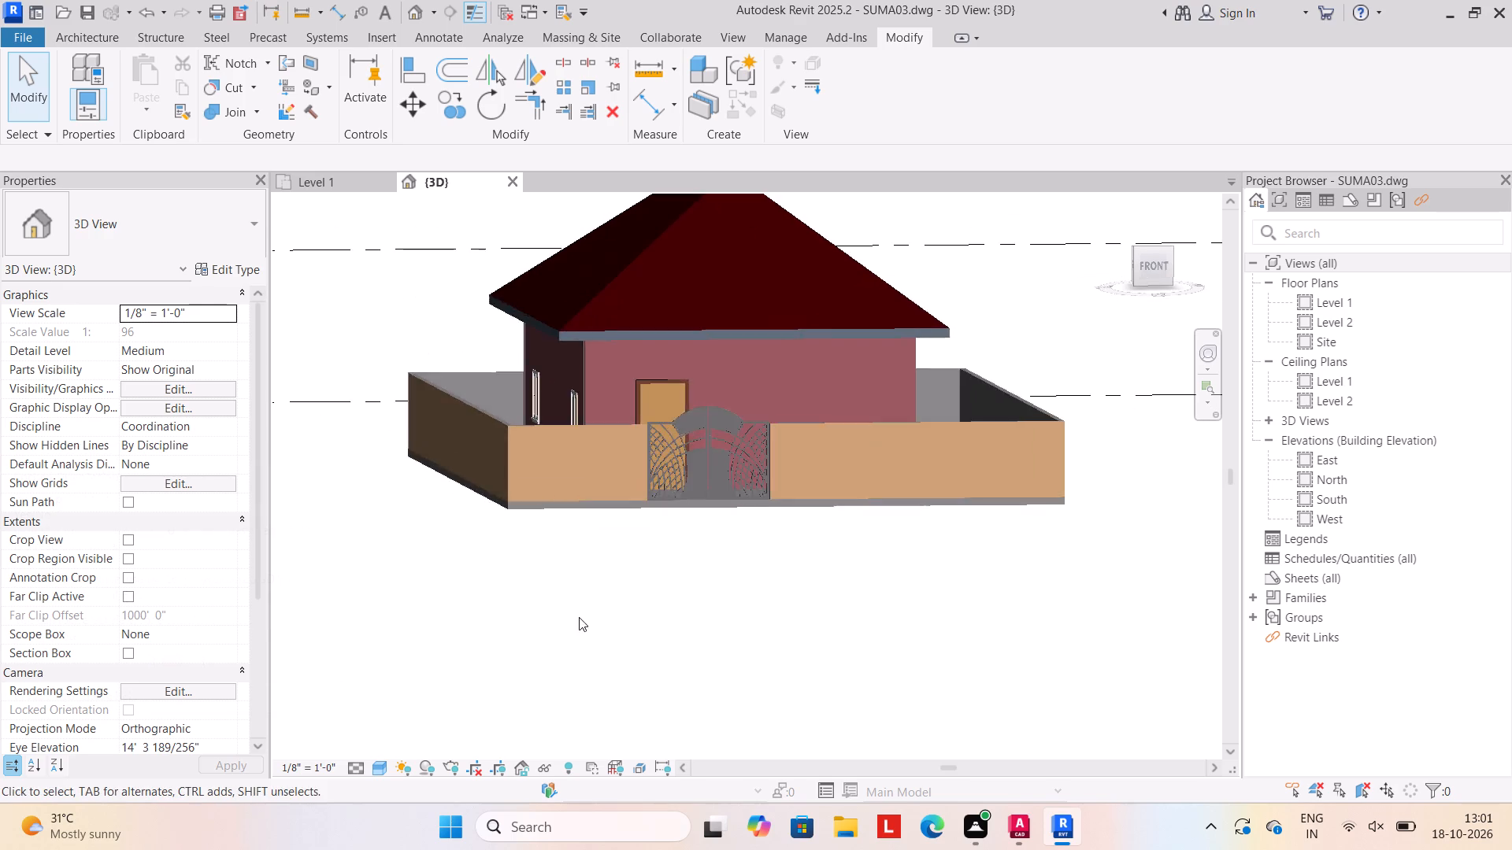
middle_click_drag(600, 609, 558, 623, "shift")
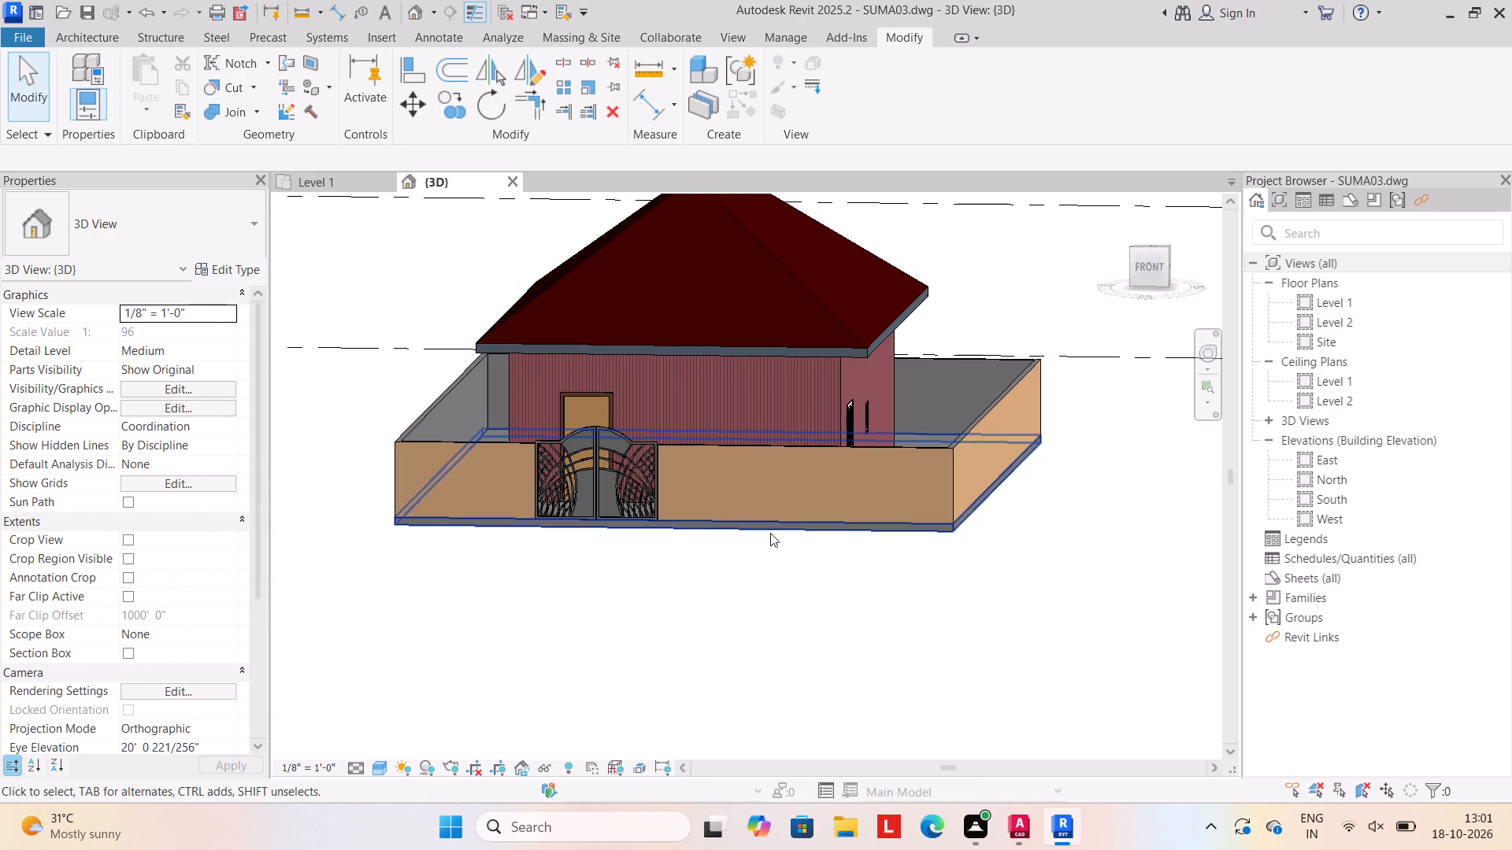
middle_click_drag(739, 523, 626, 519, "shift")
middle_click_drag(811, 520, 768, 624, "shift")
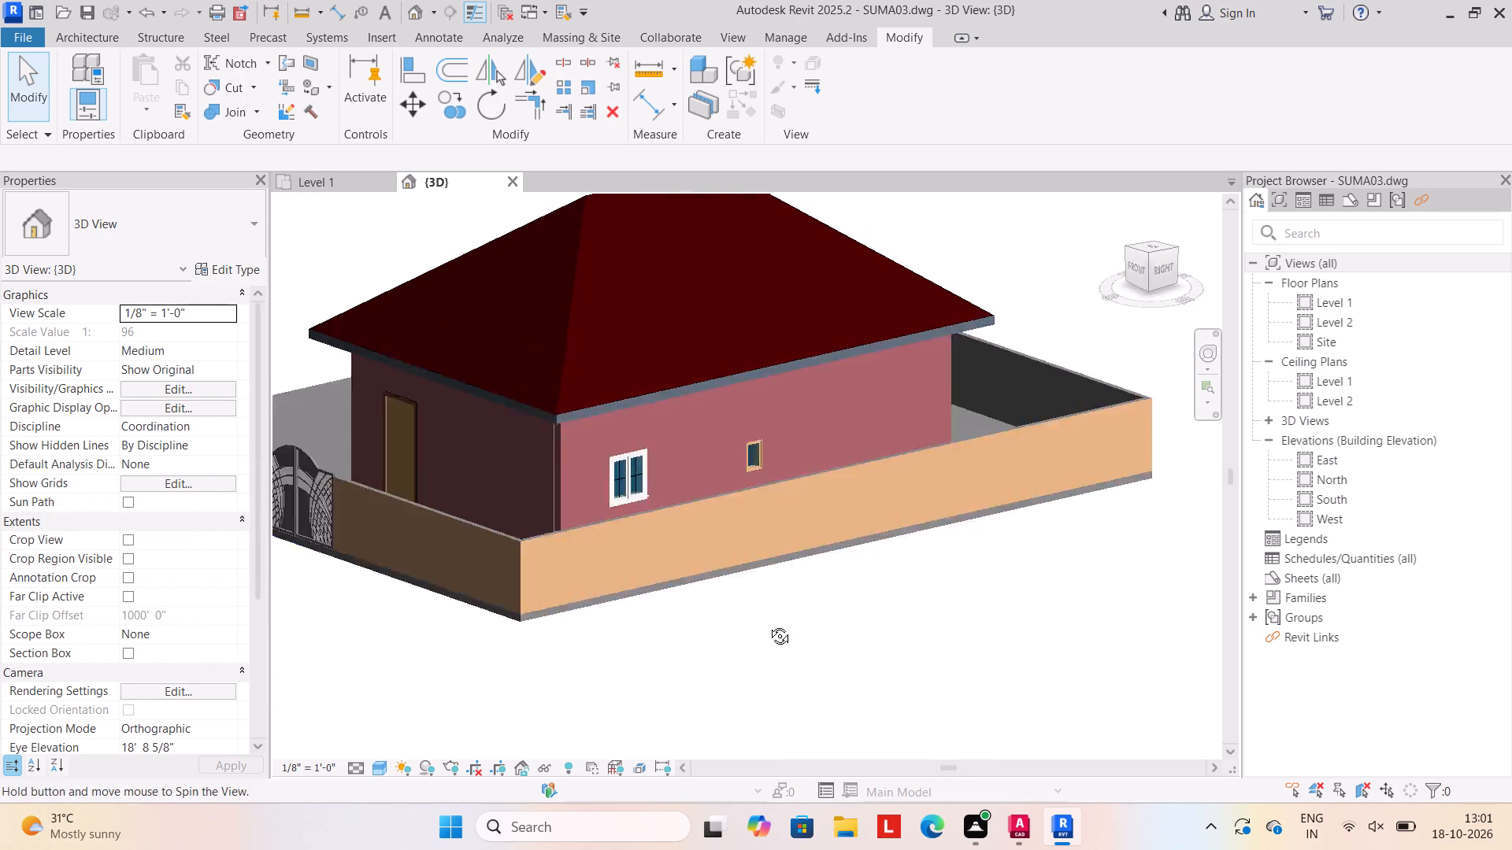
middle_click_drag(768, 624, 745, 693, "shift")
left_click(717, 519)
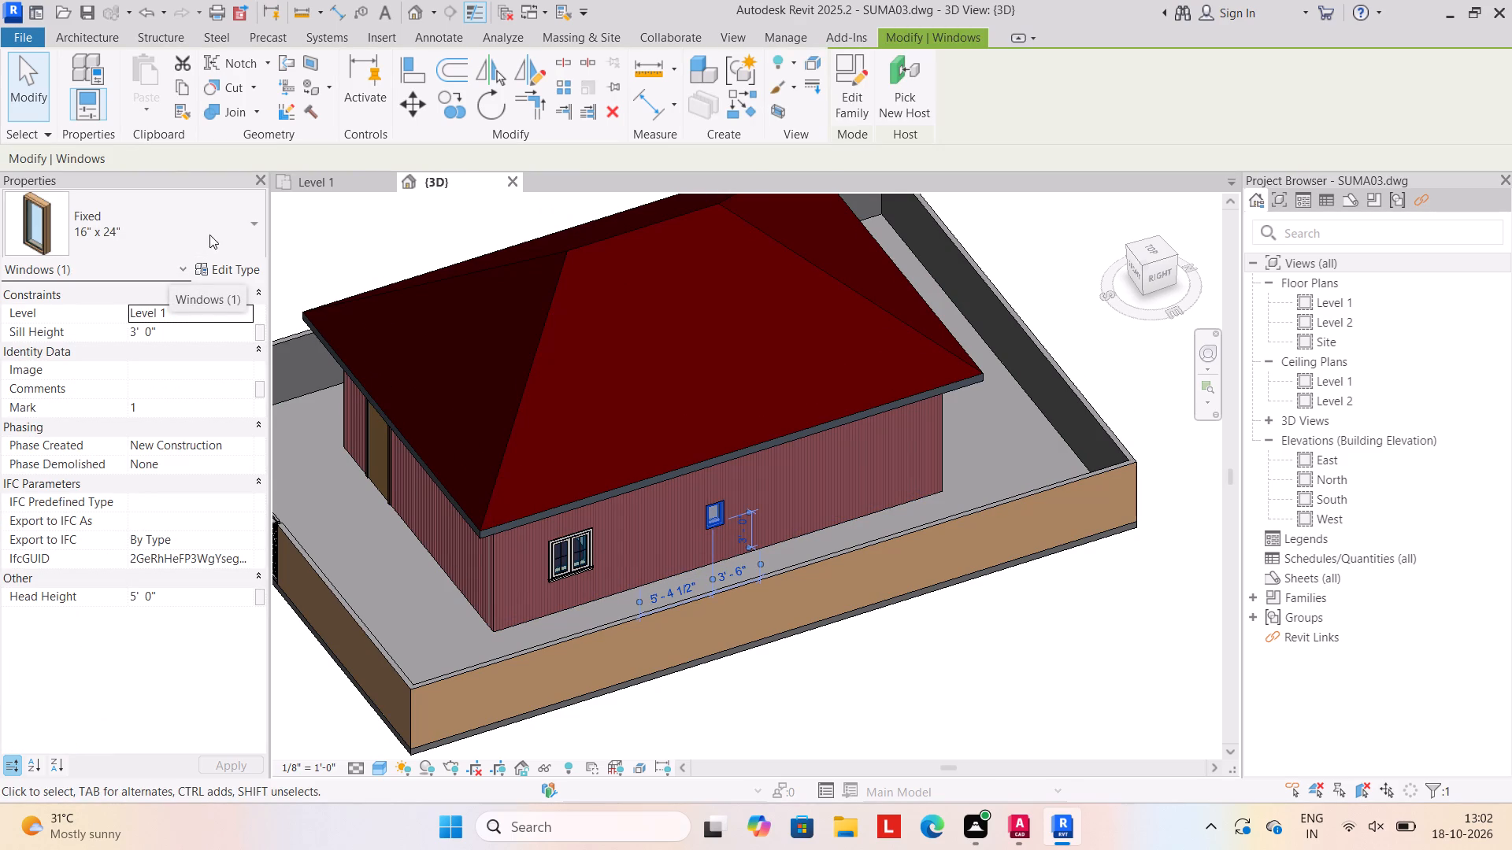
left_click(188, 338)
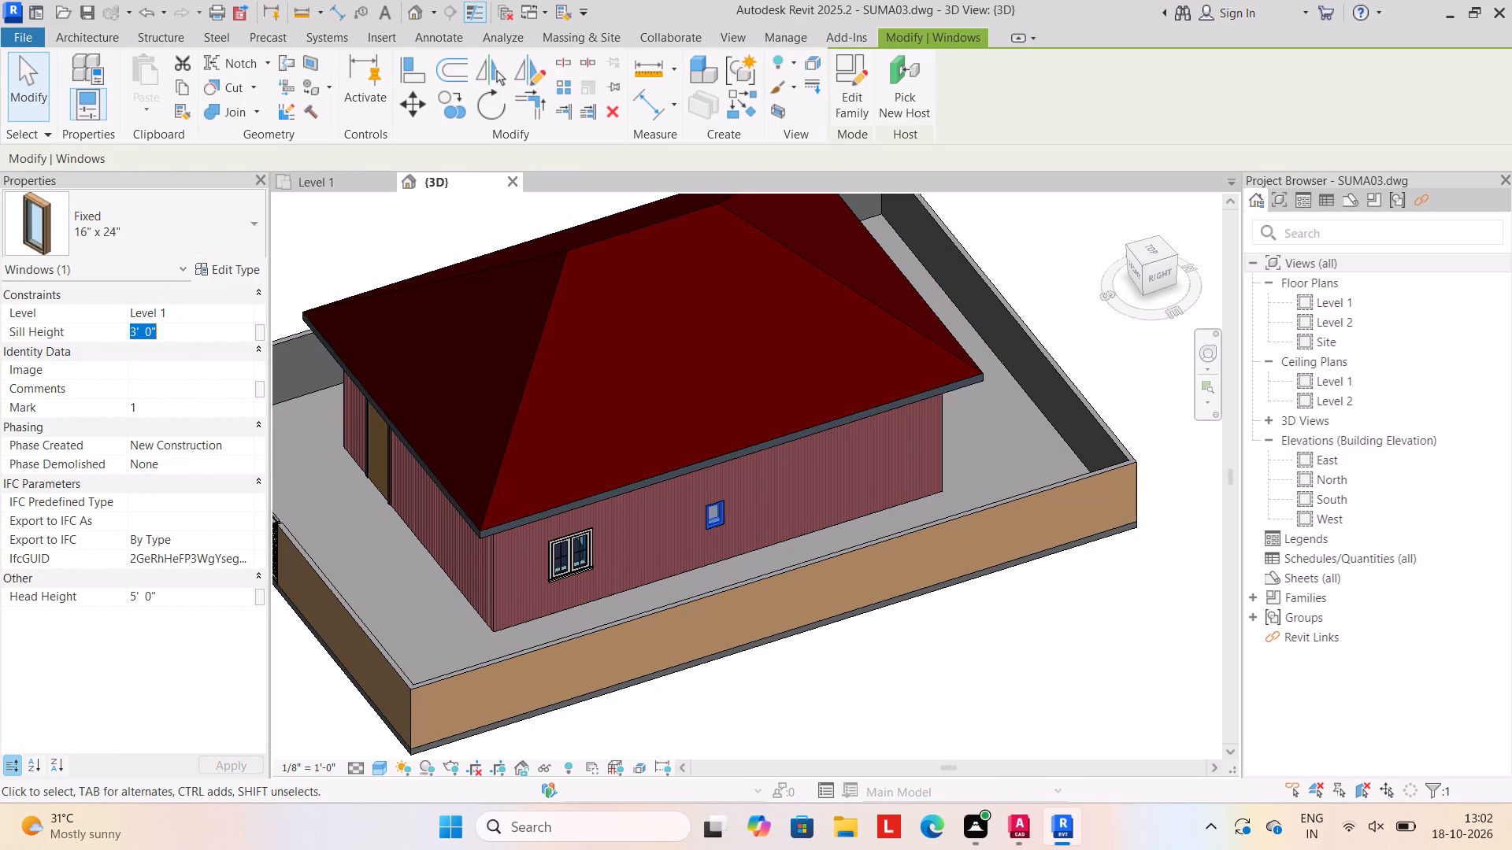
type("7'")
key("Return")
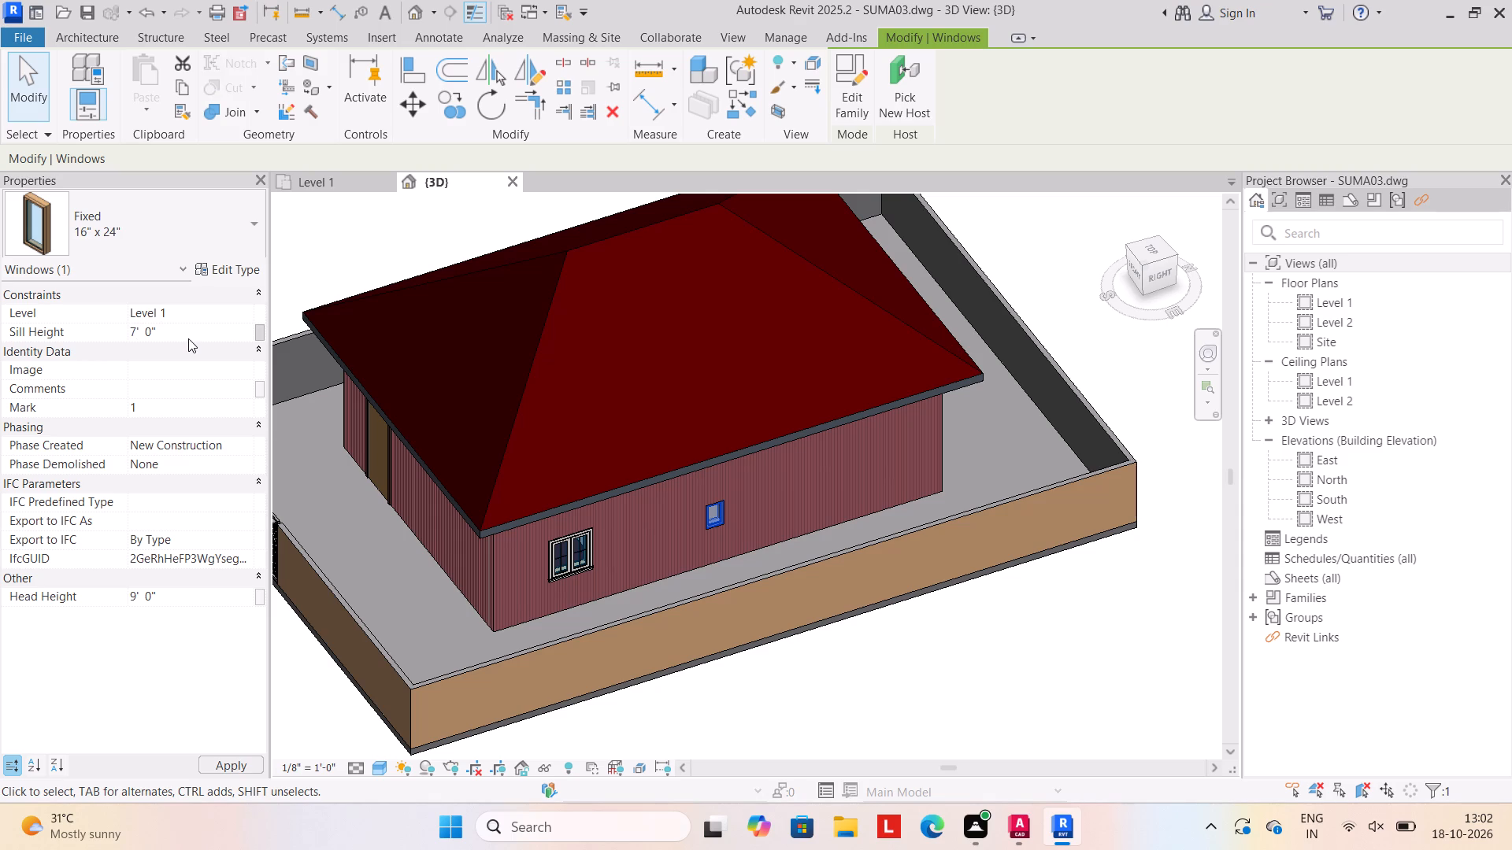
left_click(832, 686)
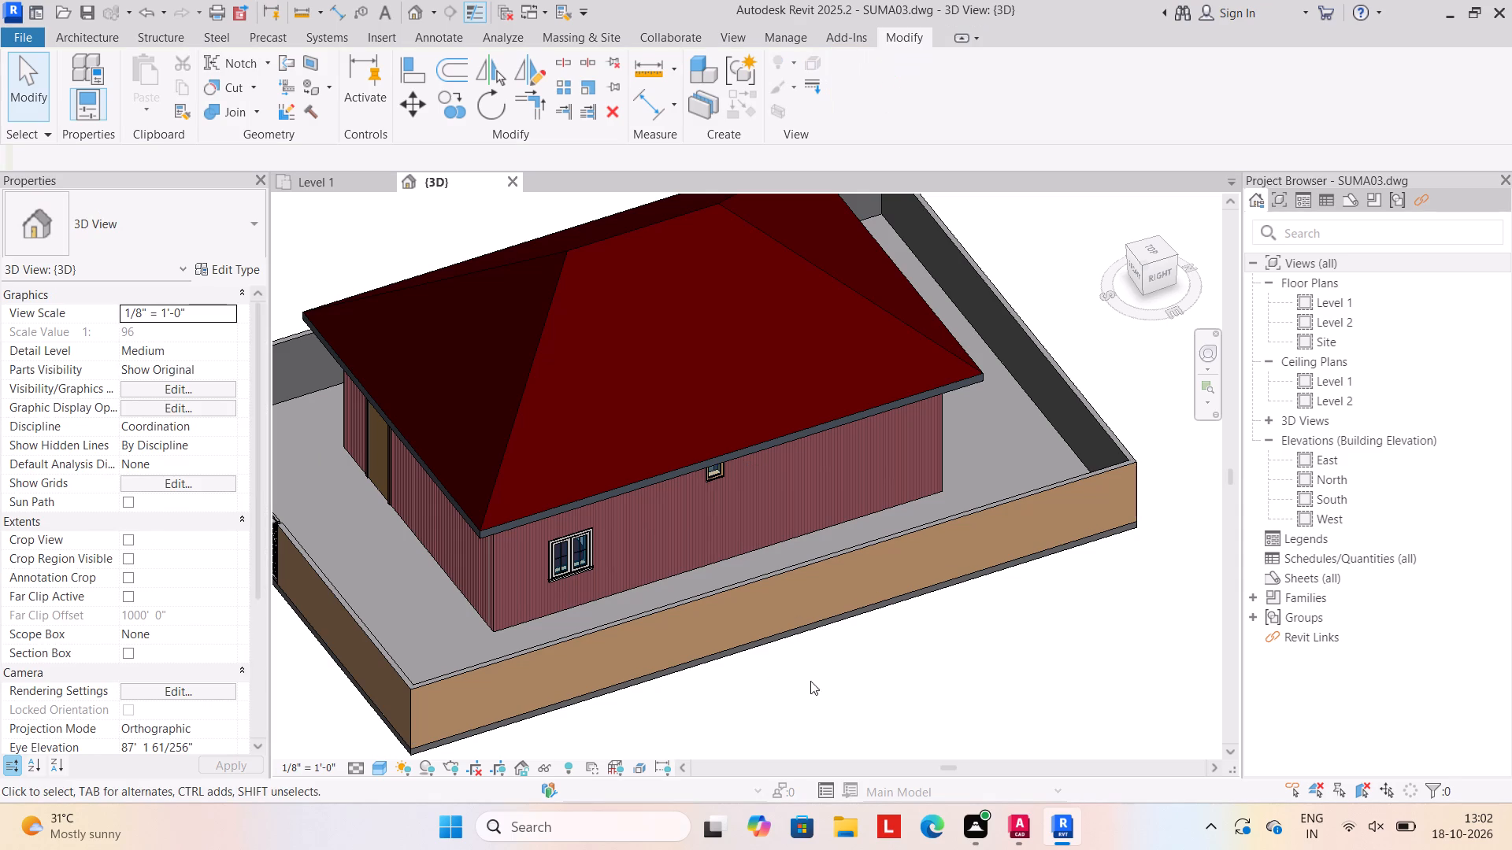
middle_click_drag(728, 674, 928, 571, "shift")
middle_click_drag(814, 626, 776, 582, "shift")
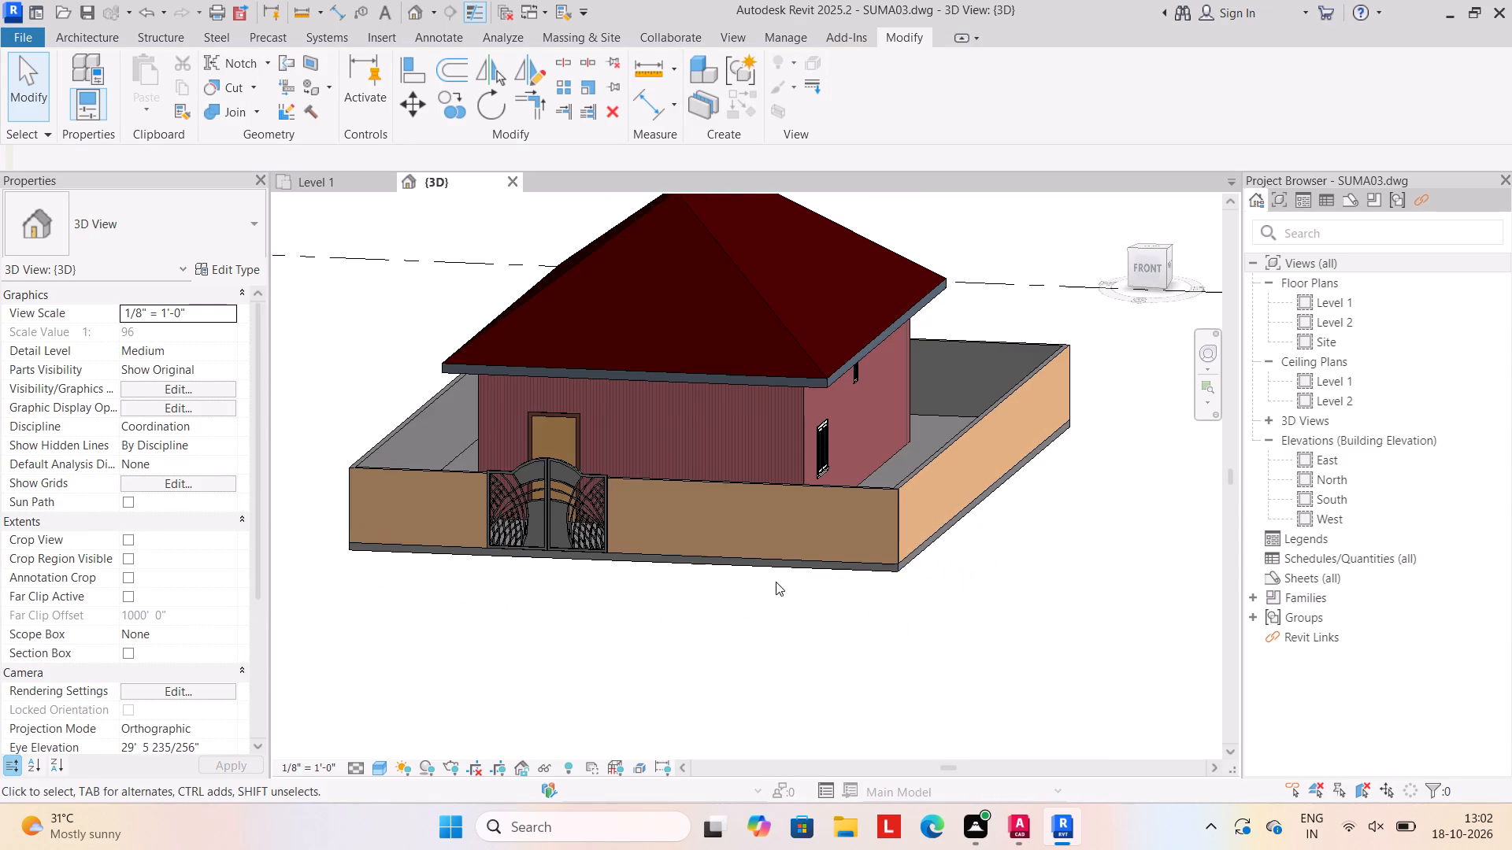
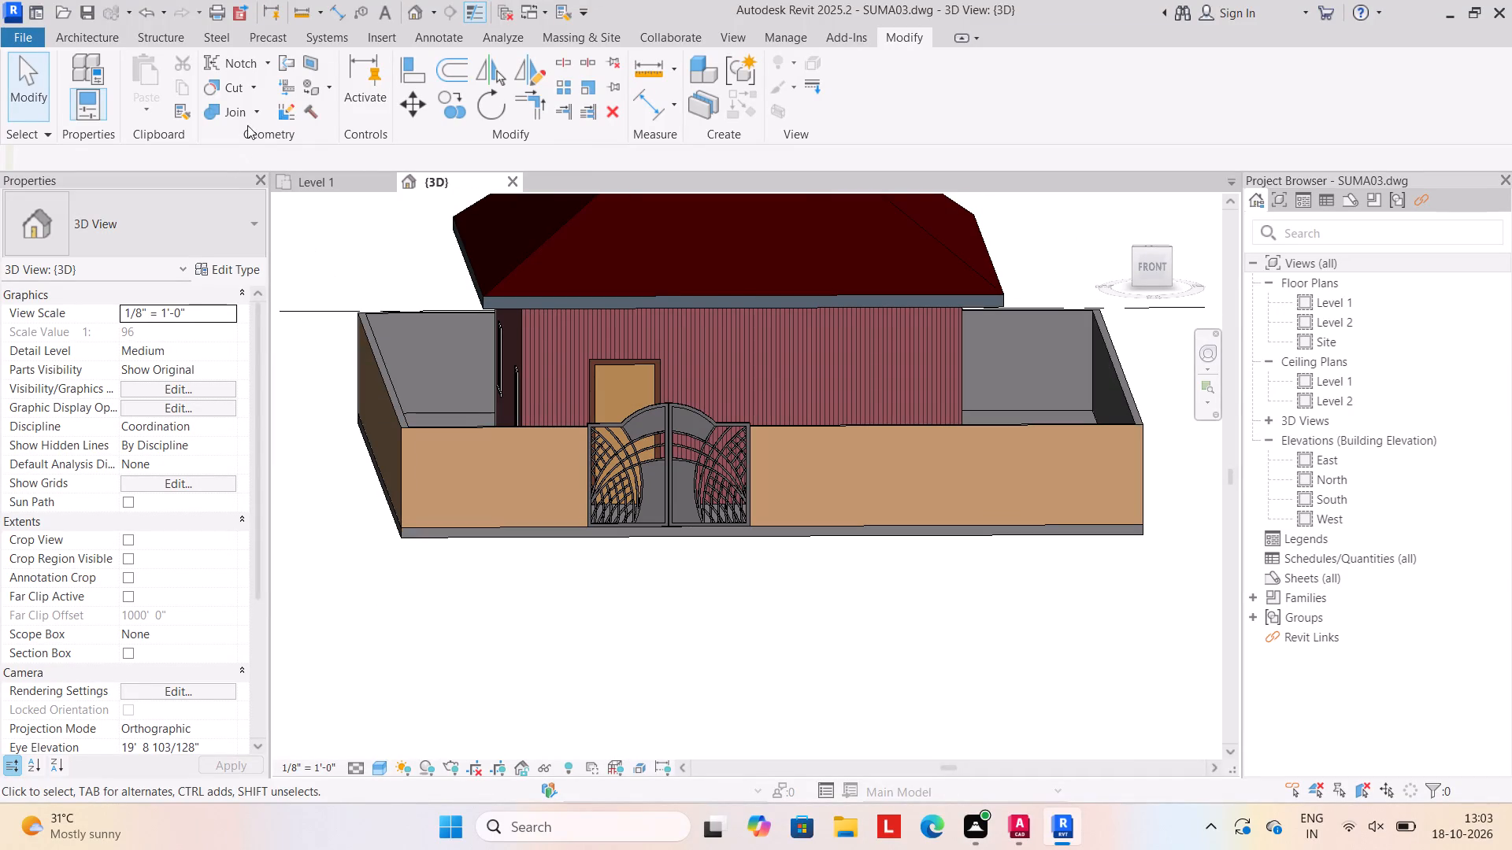
Start a new in-place model in the Generic Models category, accepting the default name.
left_click(109, 35)
left_click(231, 109)
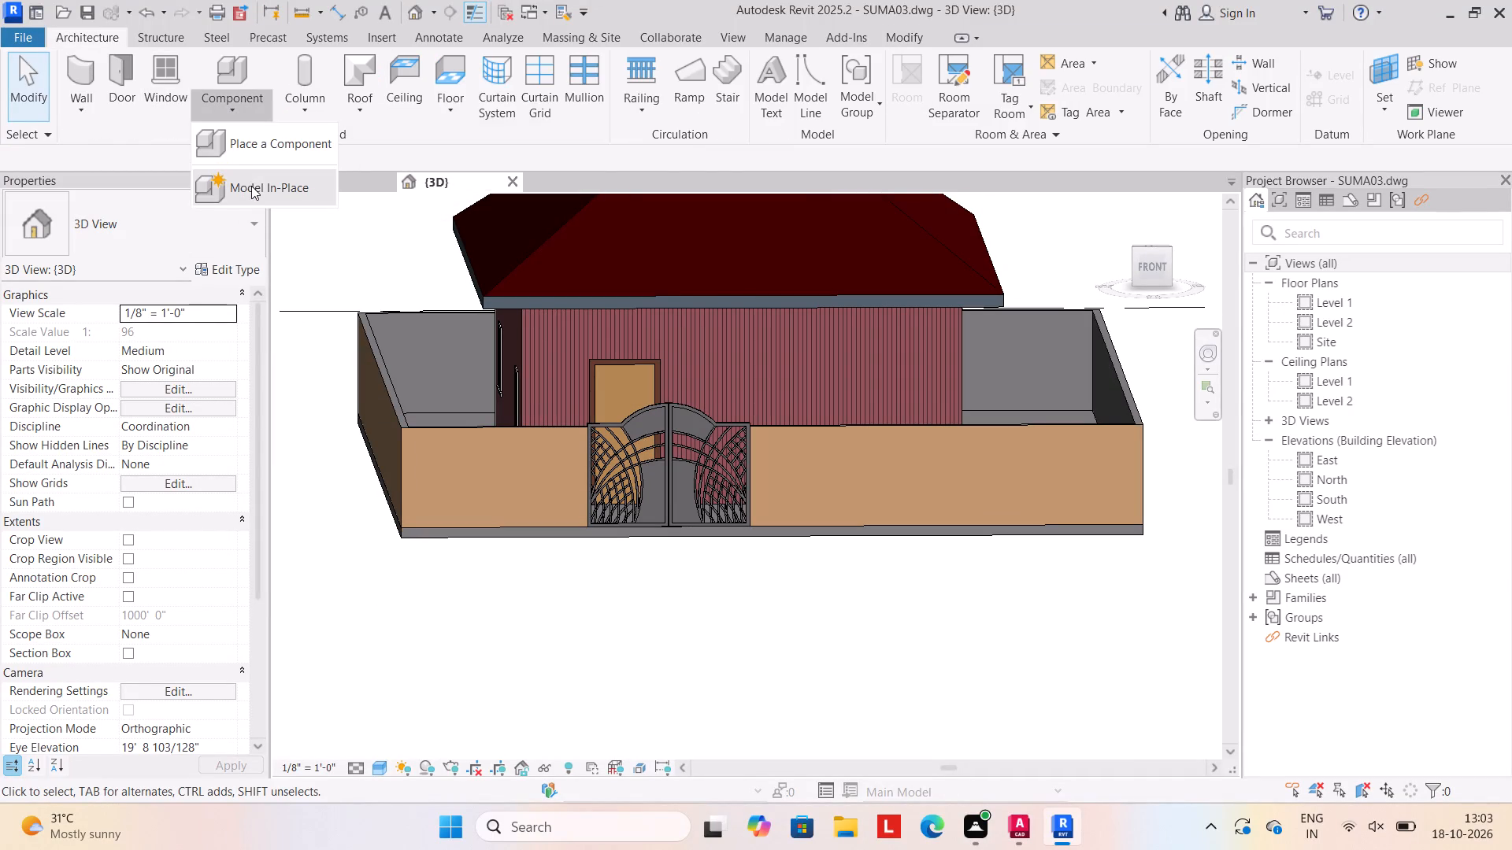
left_click(251, 186)
scroll(820, 443, "down", 4)
scroll(759, 401, "down", 4)
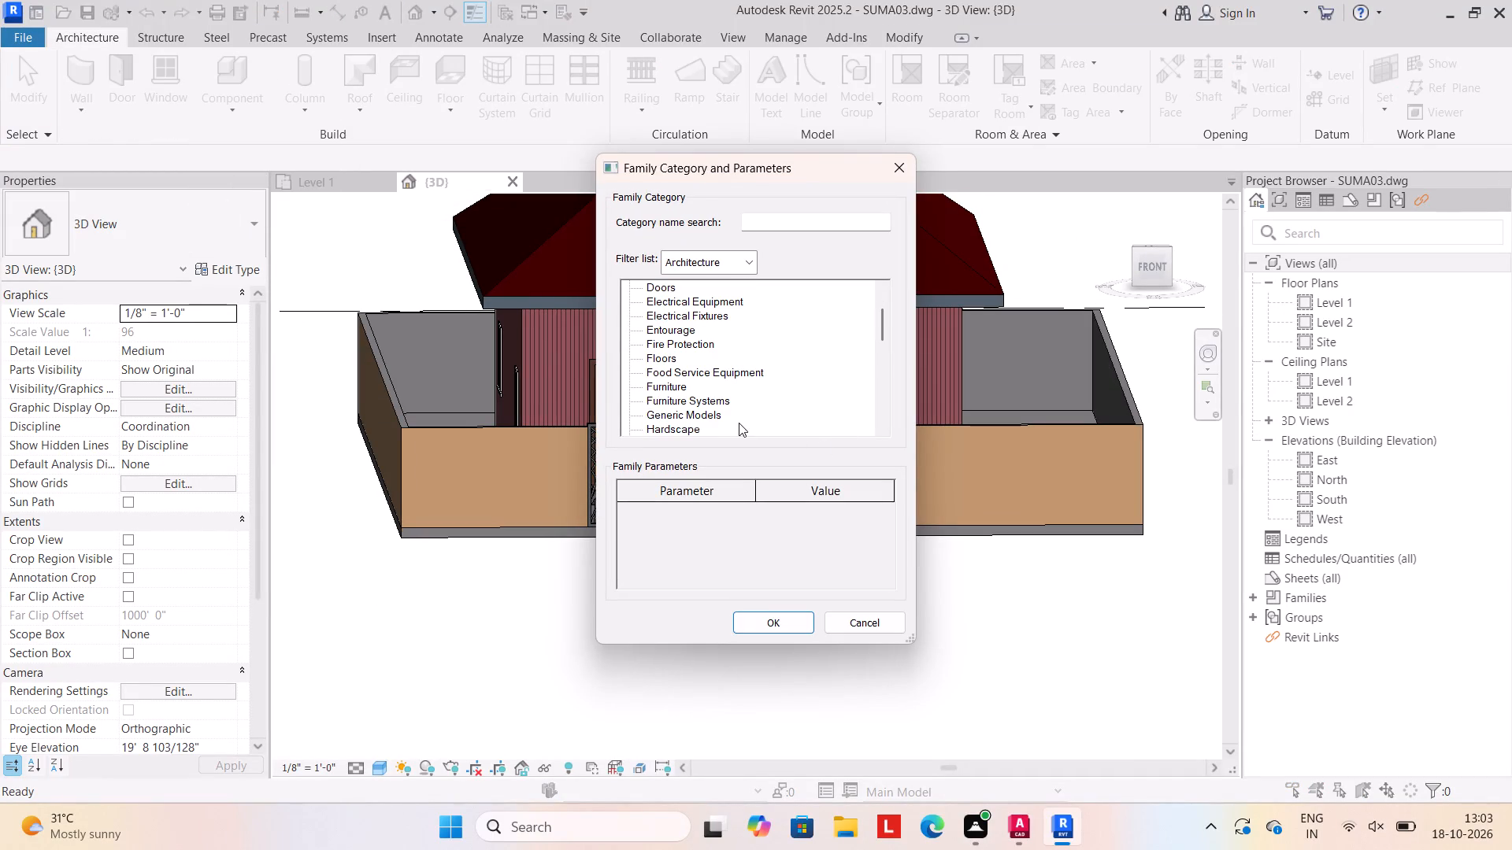
left_click(730, 419)
left_click(701, 418)
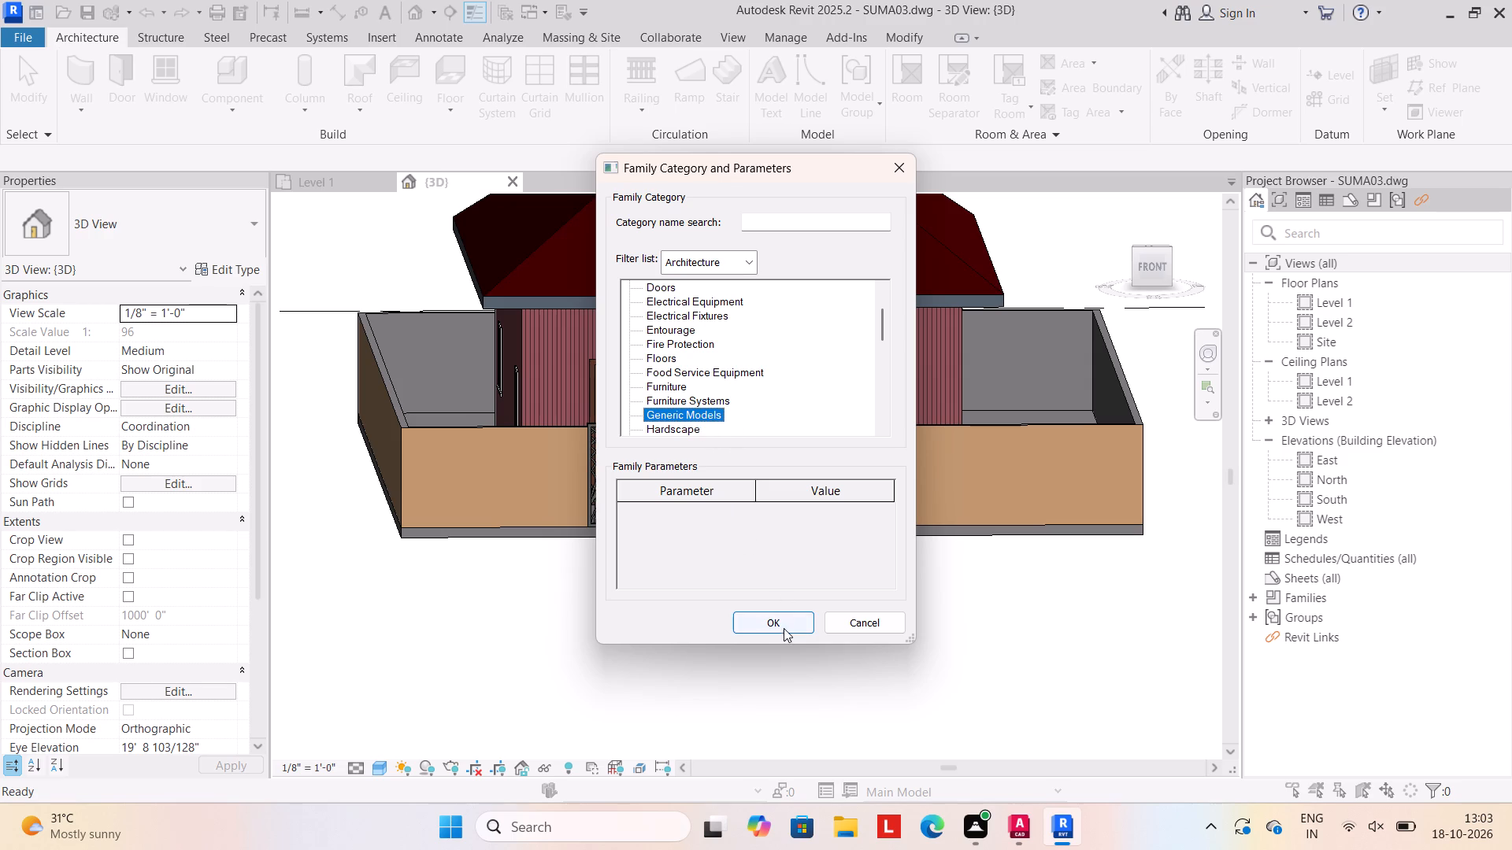
left_click(783, 629)
left_click(767, 434)
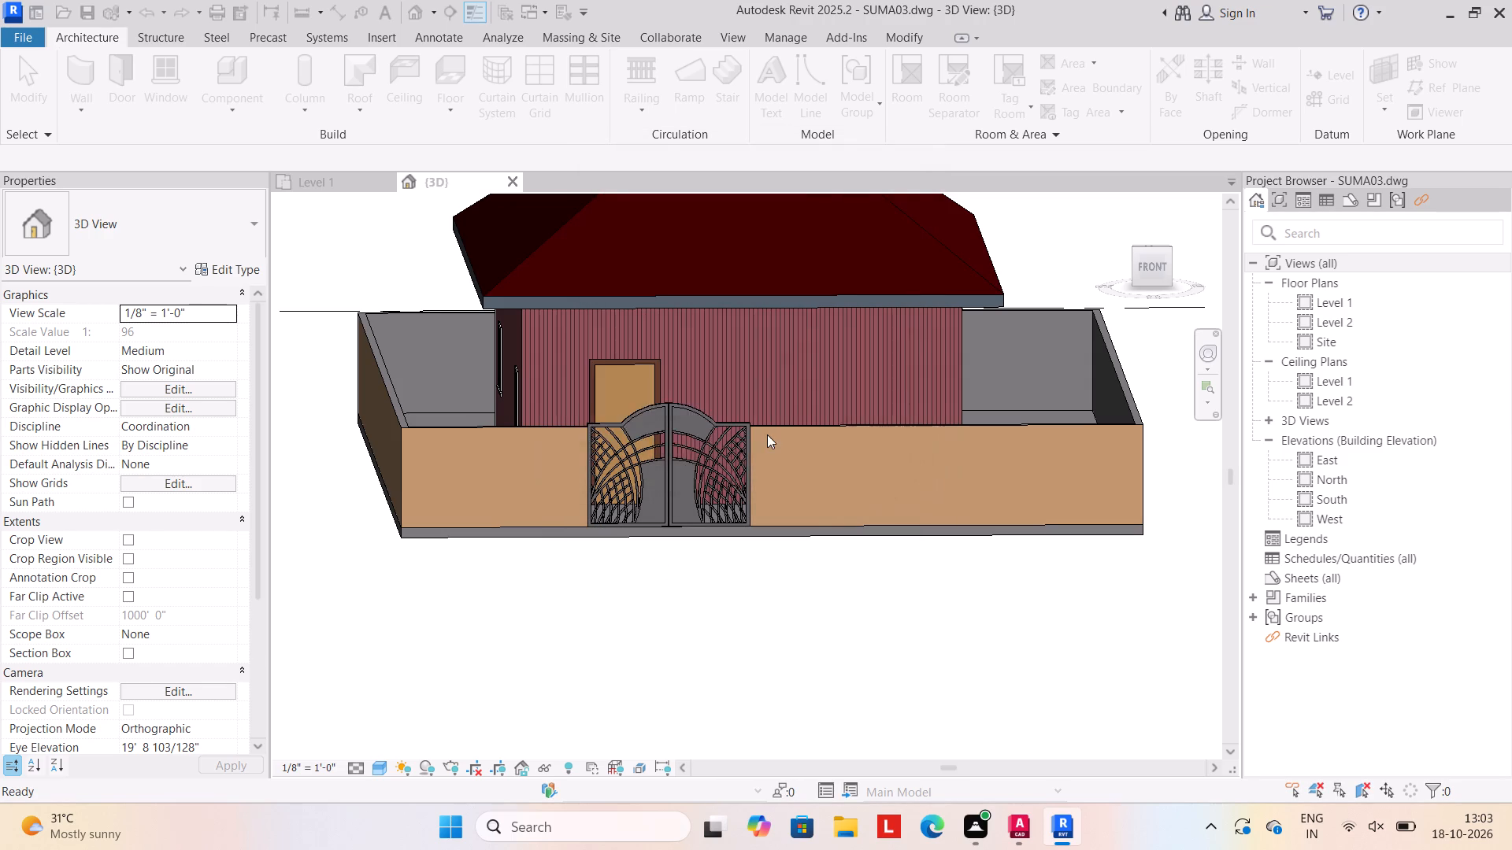
Extrude a rectangle about 7' by 3' to a 1' depth on the front boundary wall left of the gate and finish the in-place model.
left_click(165, 69)
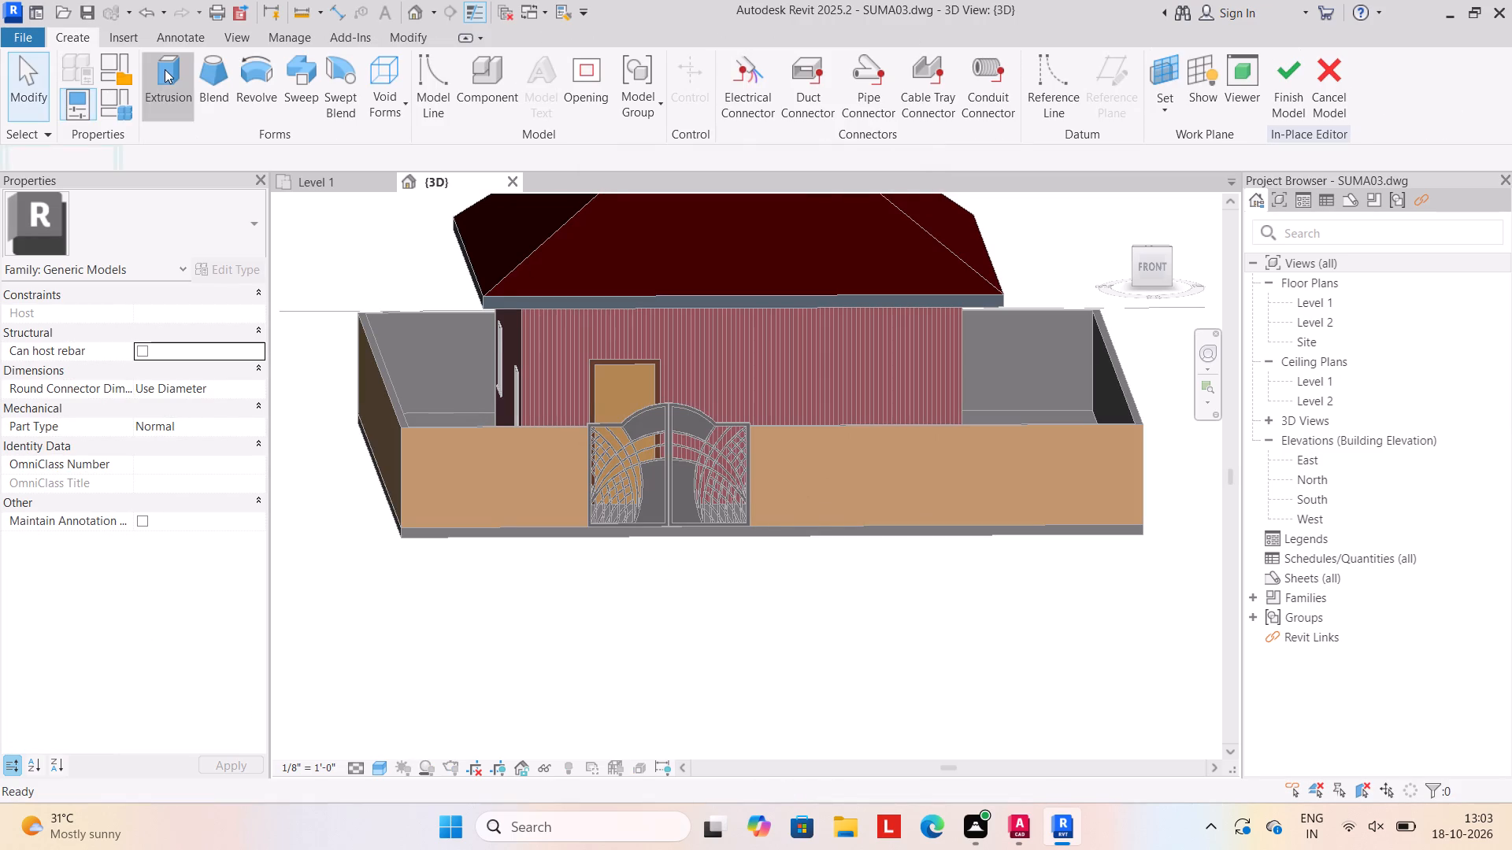
left_click(1019, 116)
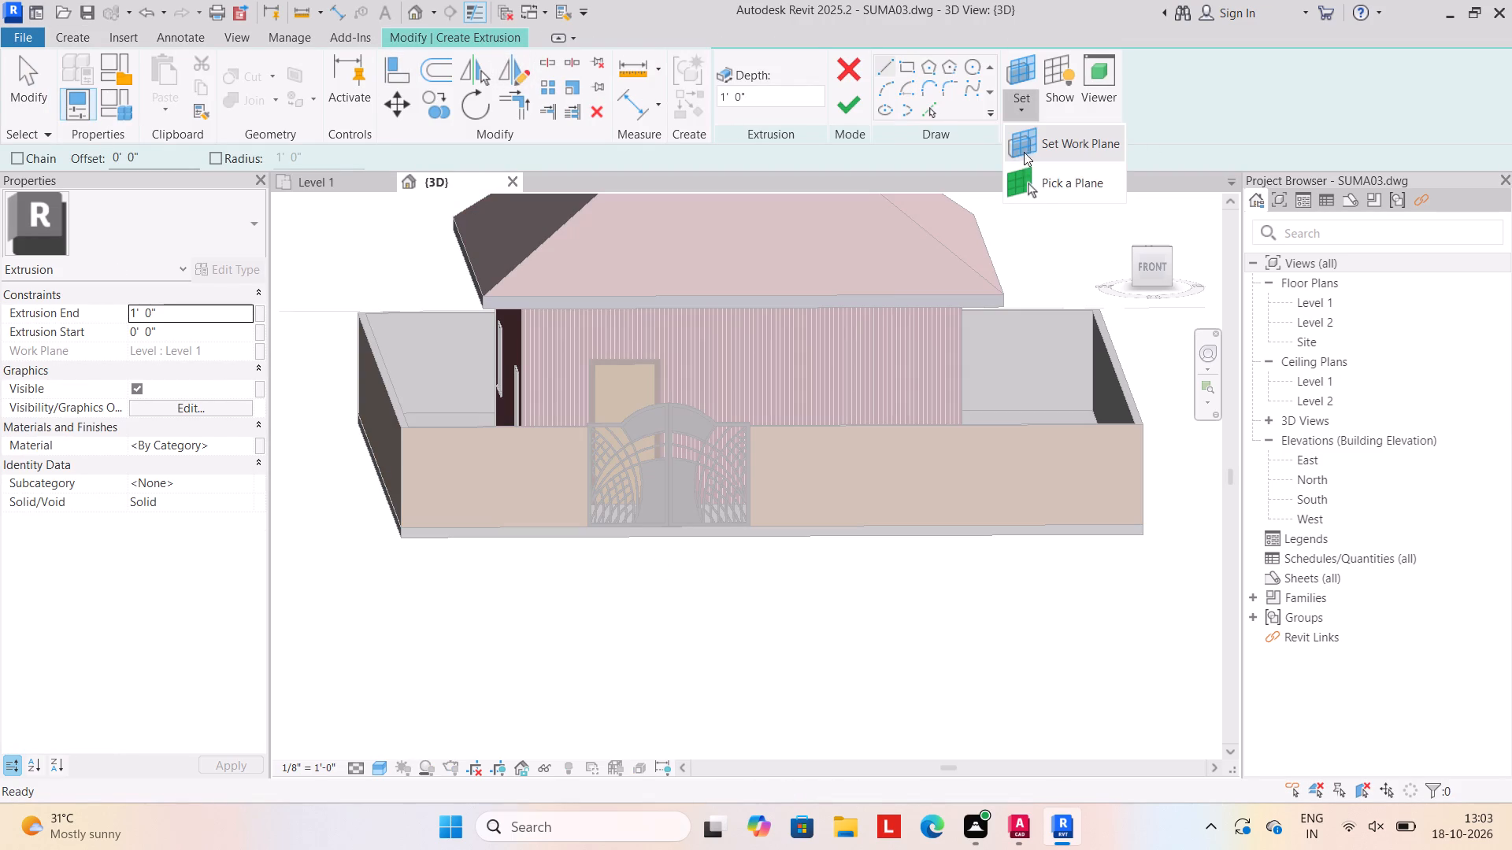
left_click(1059, 187)
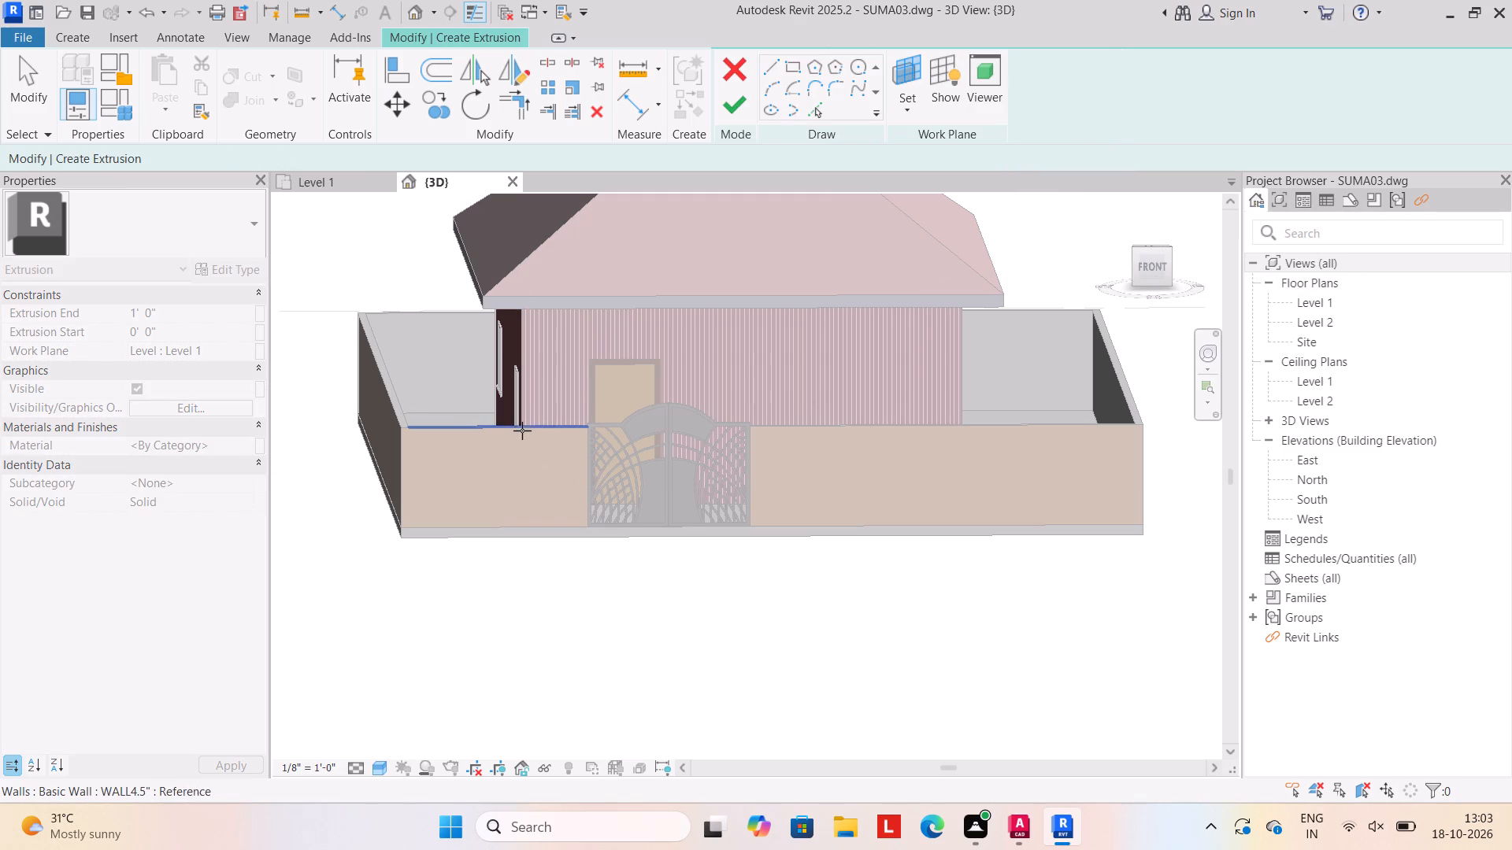
left_click(522, 431)
left_click(910, 66)
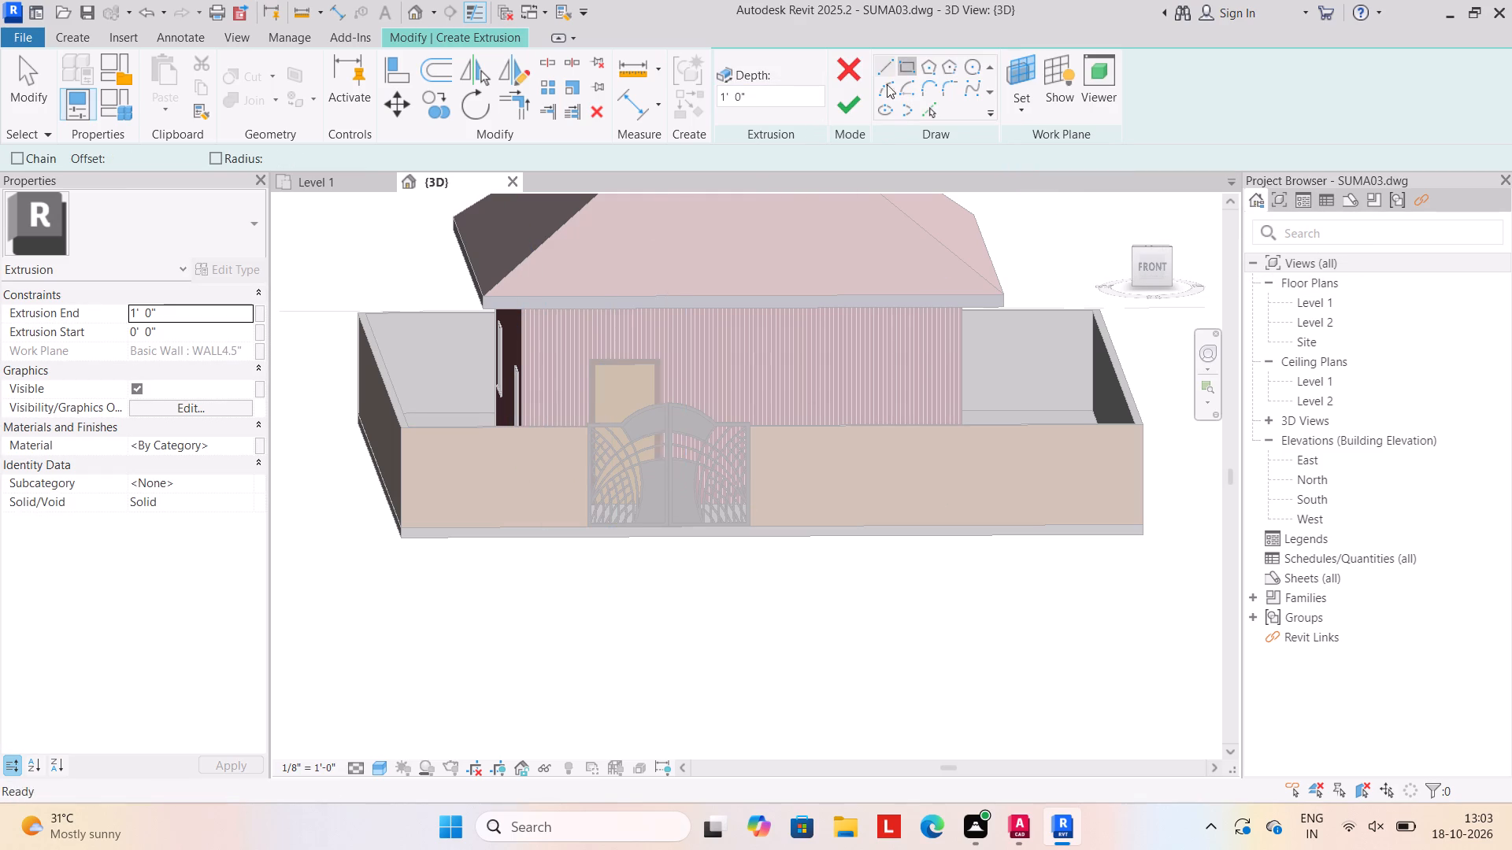
left_click(421, 446)
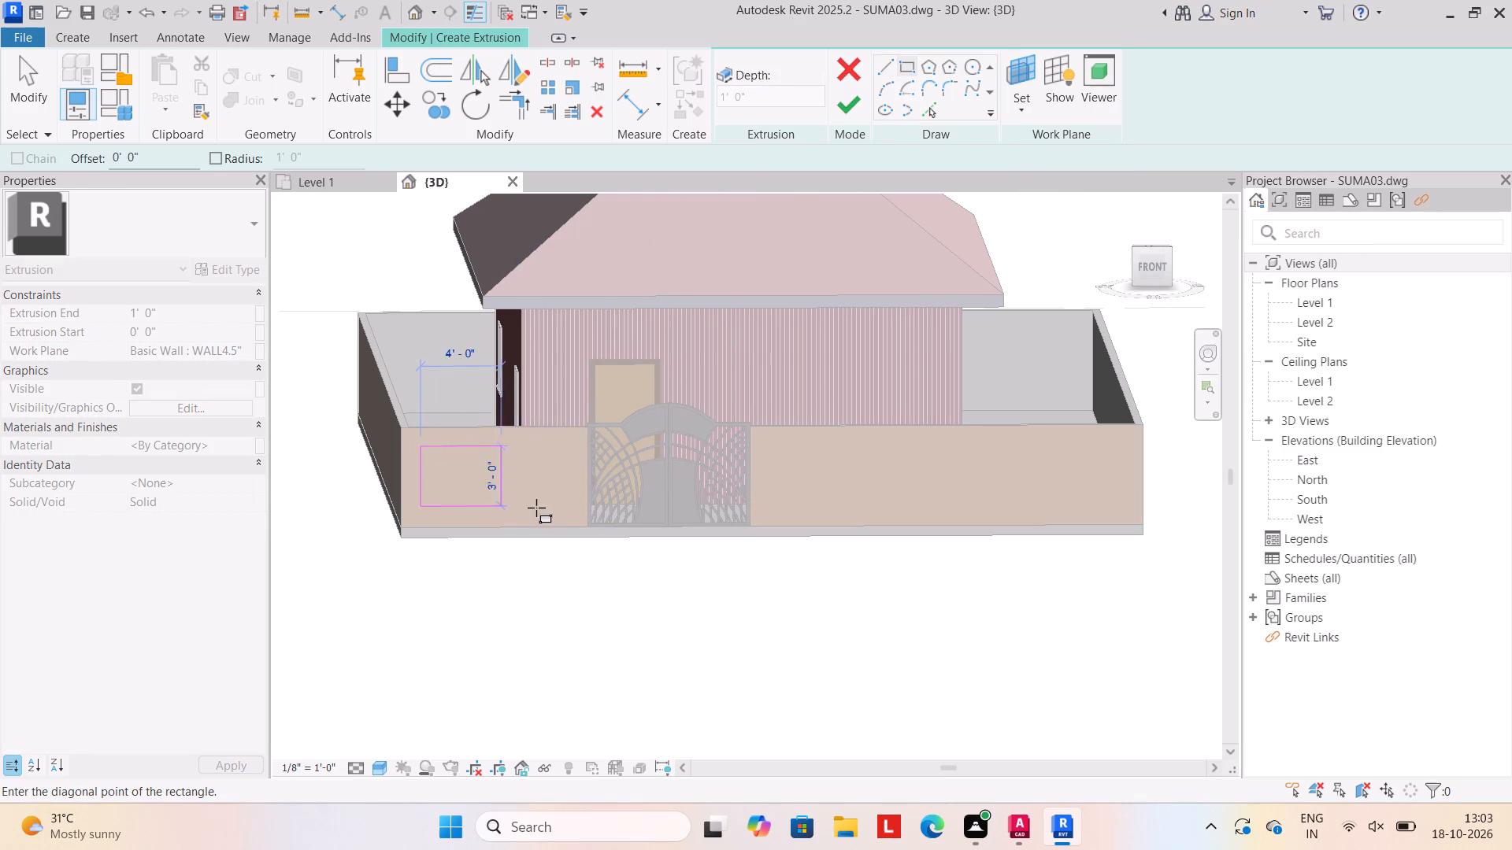
left_click(564, 508)
left_click(854, 106)
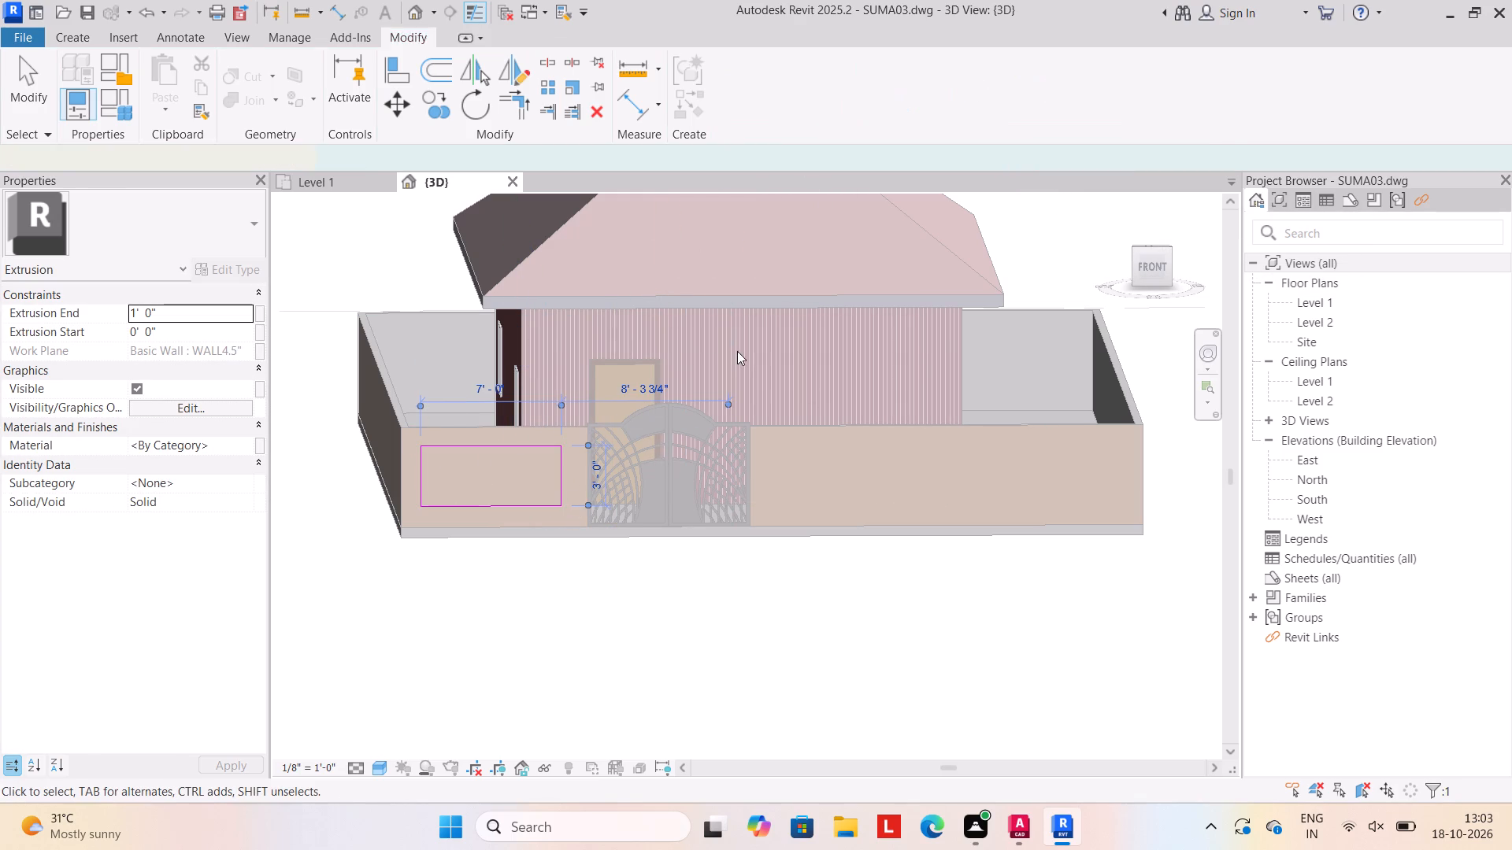
left_click(1188, 72)
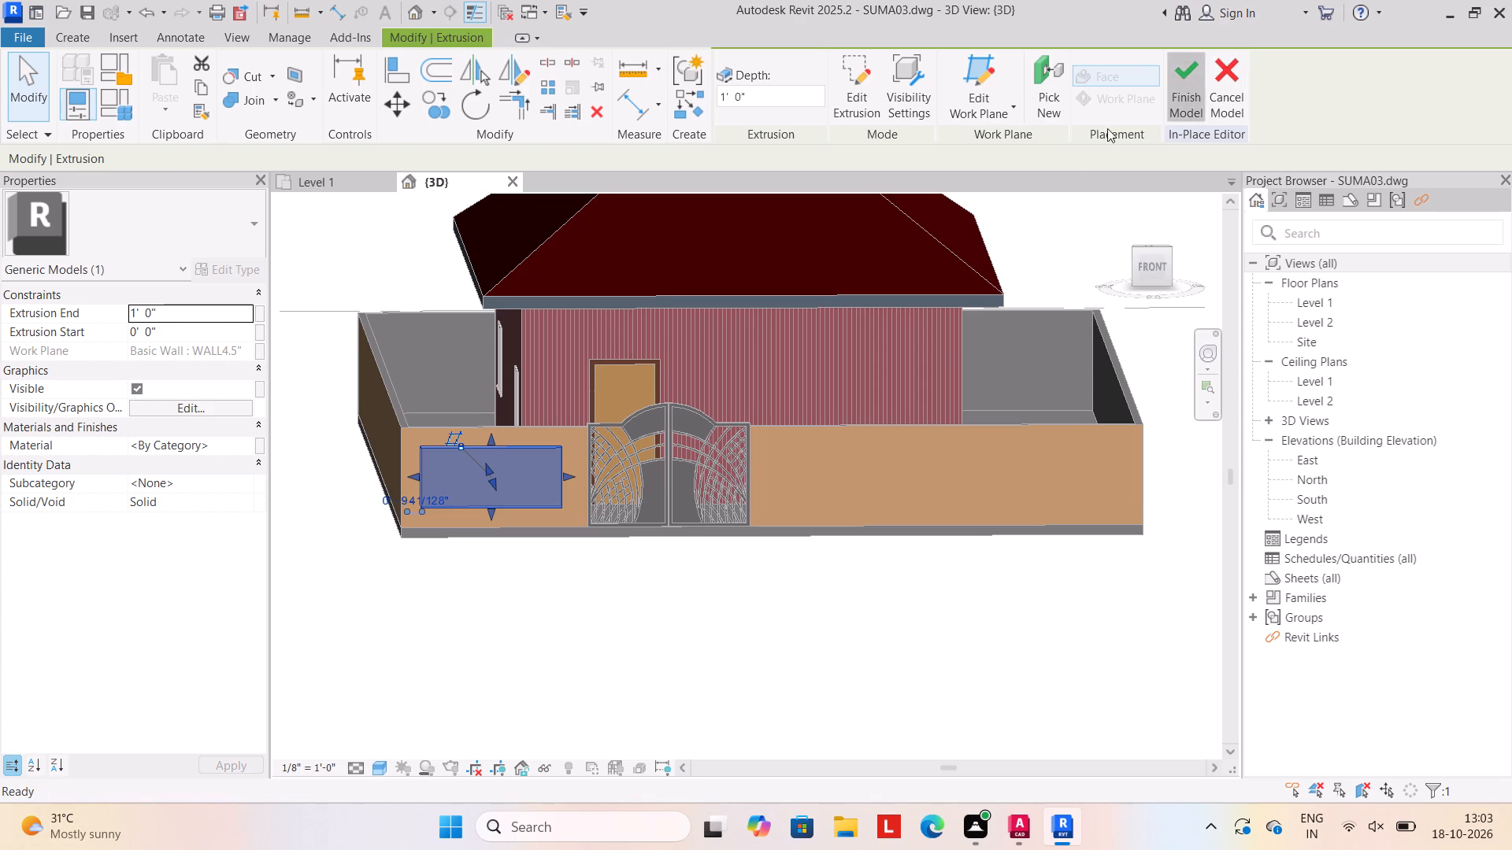
key("Escape")
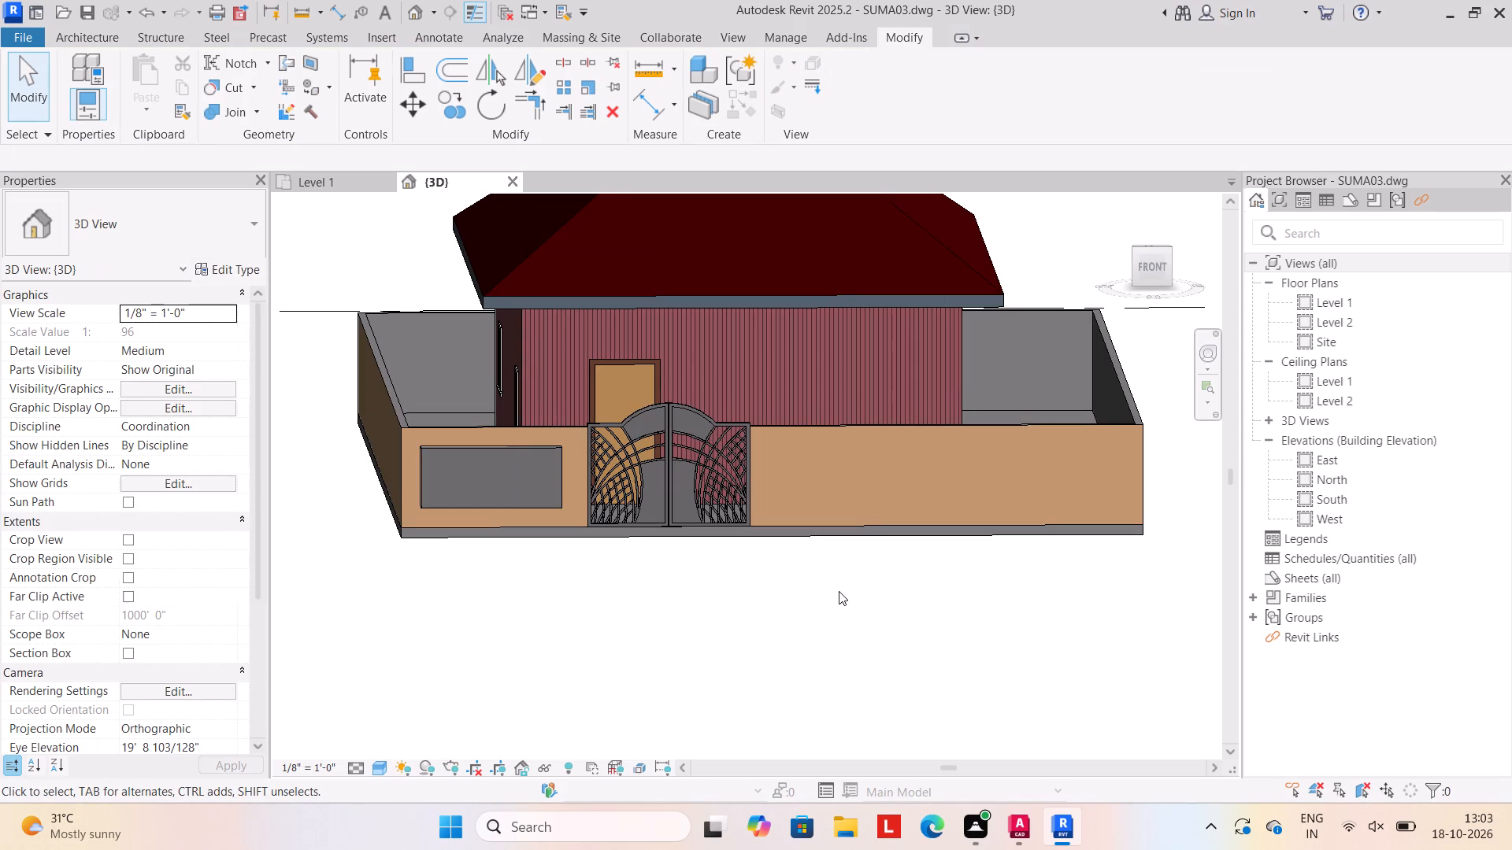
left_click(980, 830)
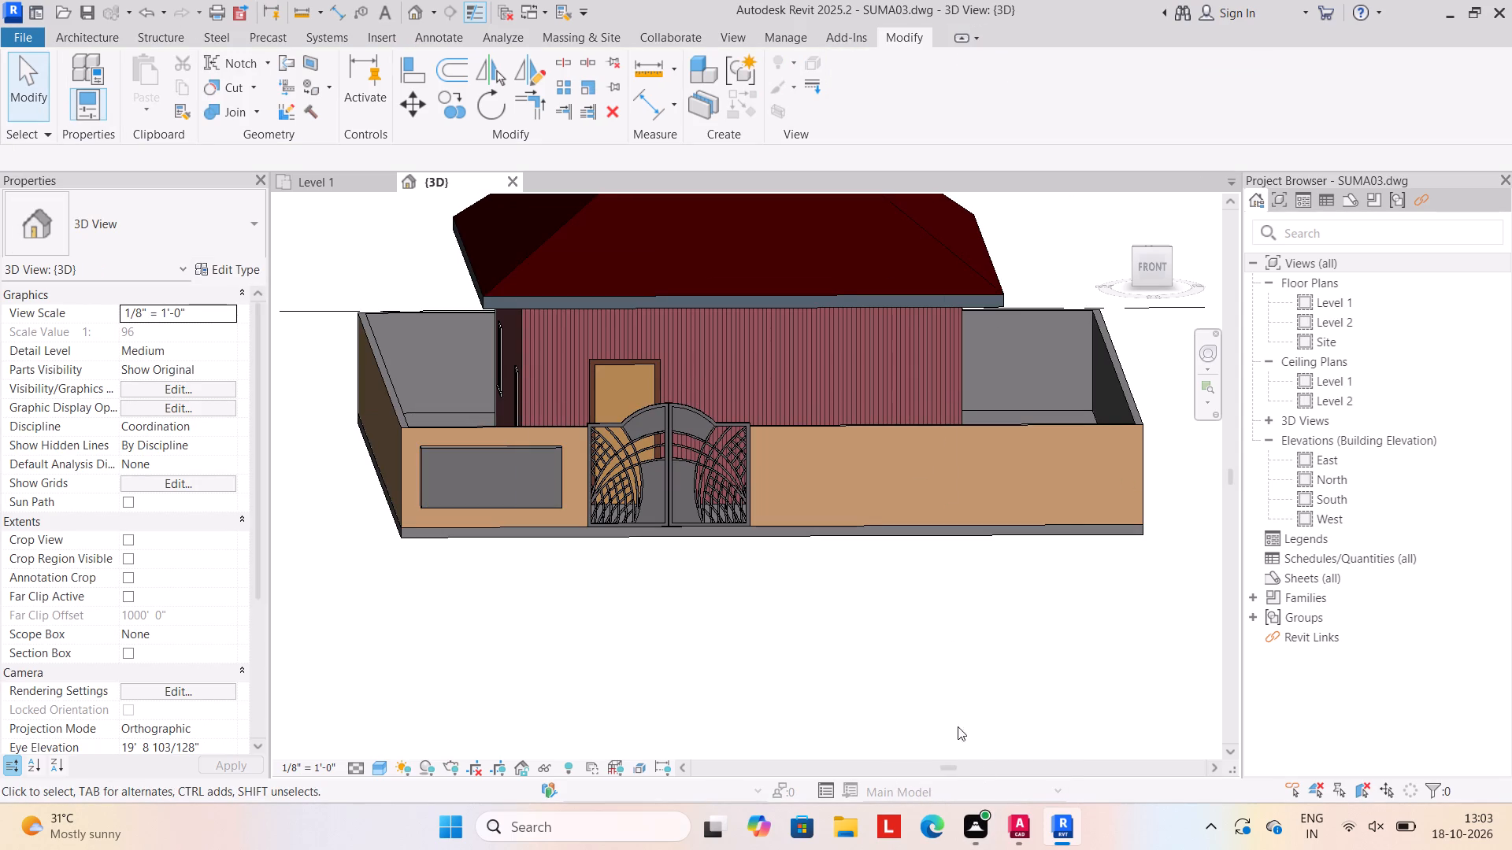
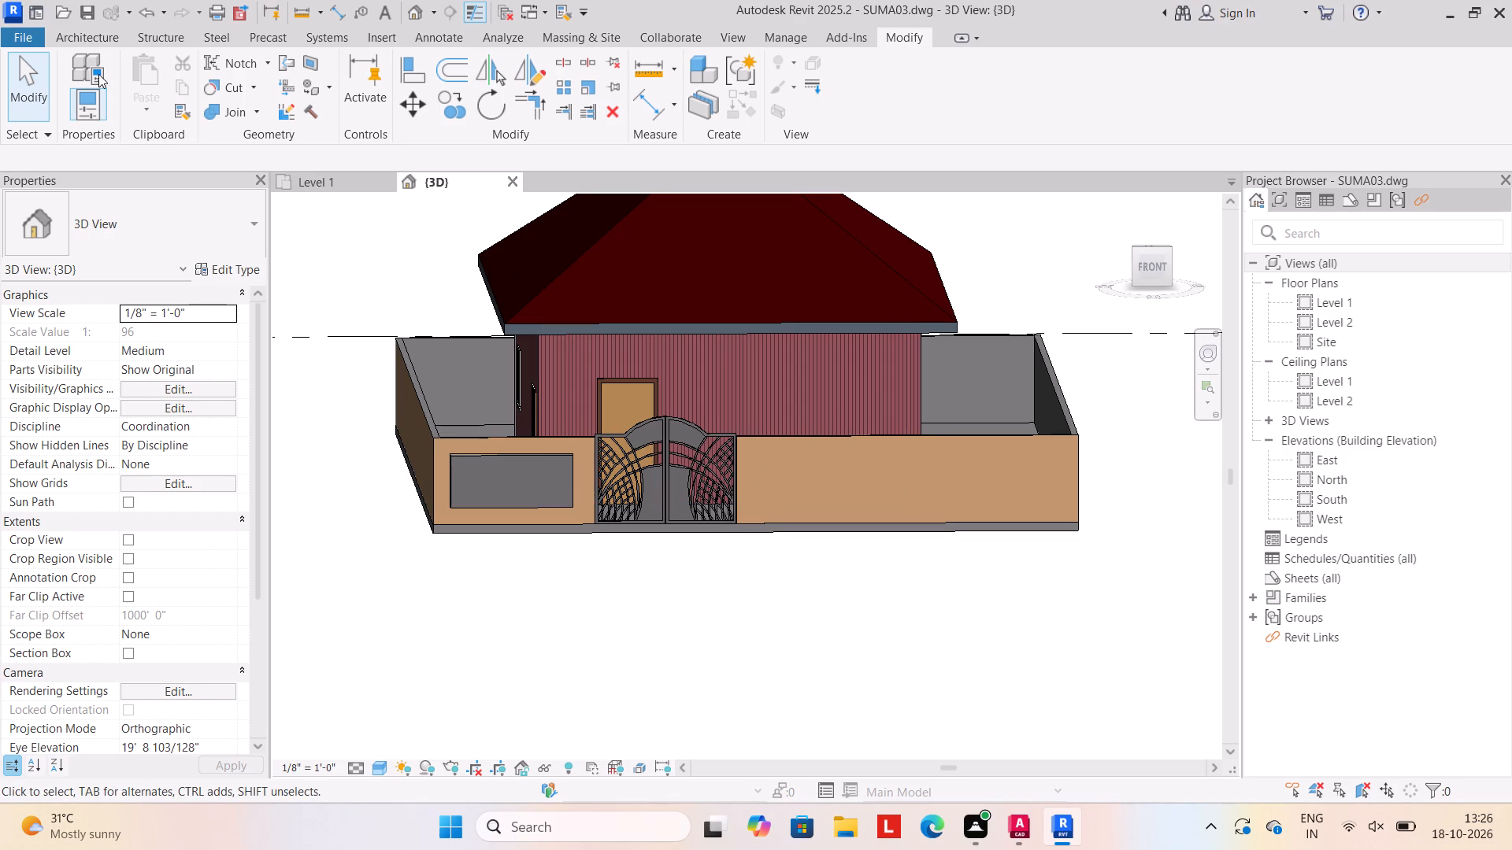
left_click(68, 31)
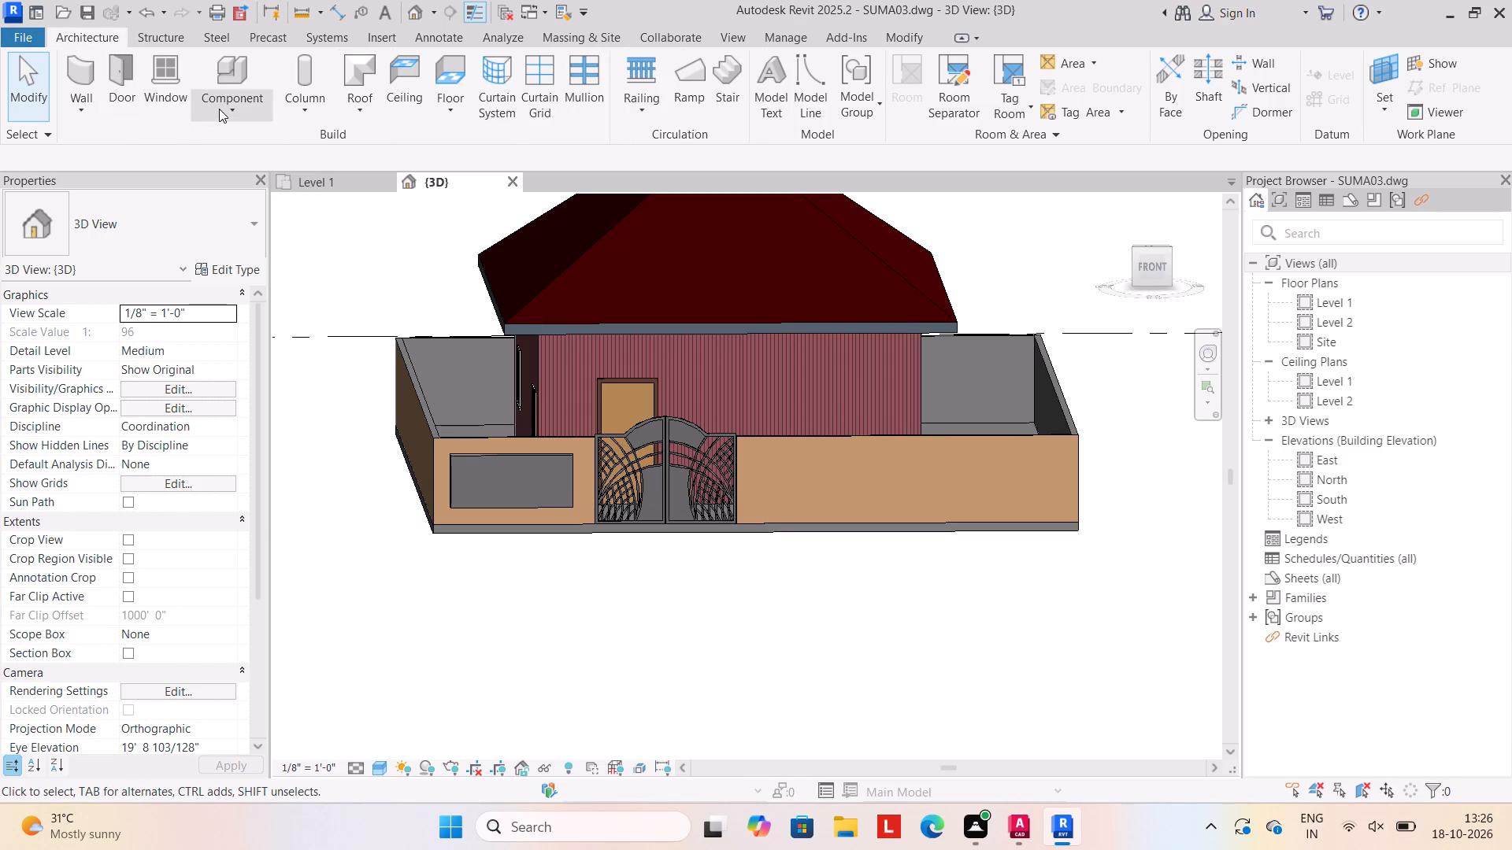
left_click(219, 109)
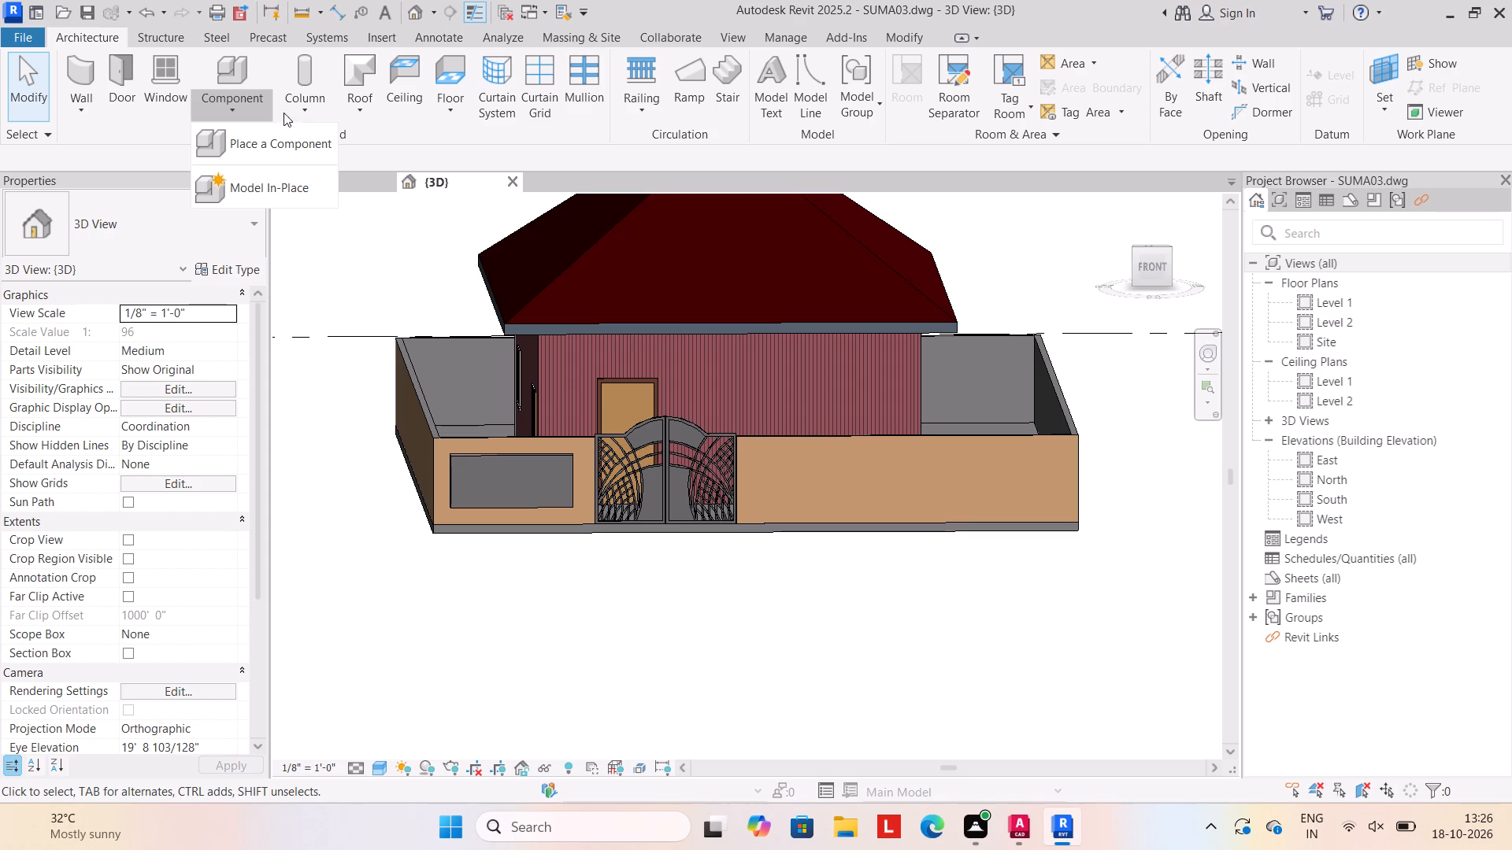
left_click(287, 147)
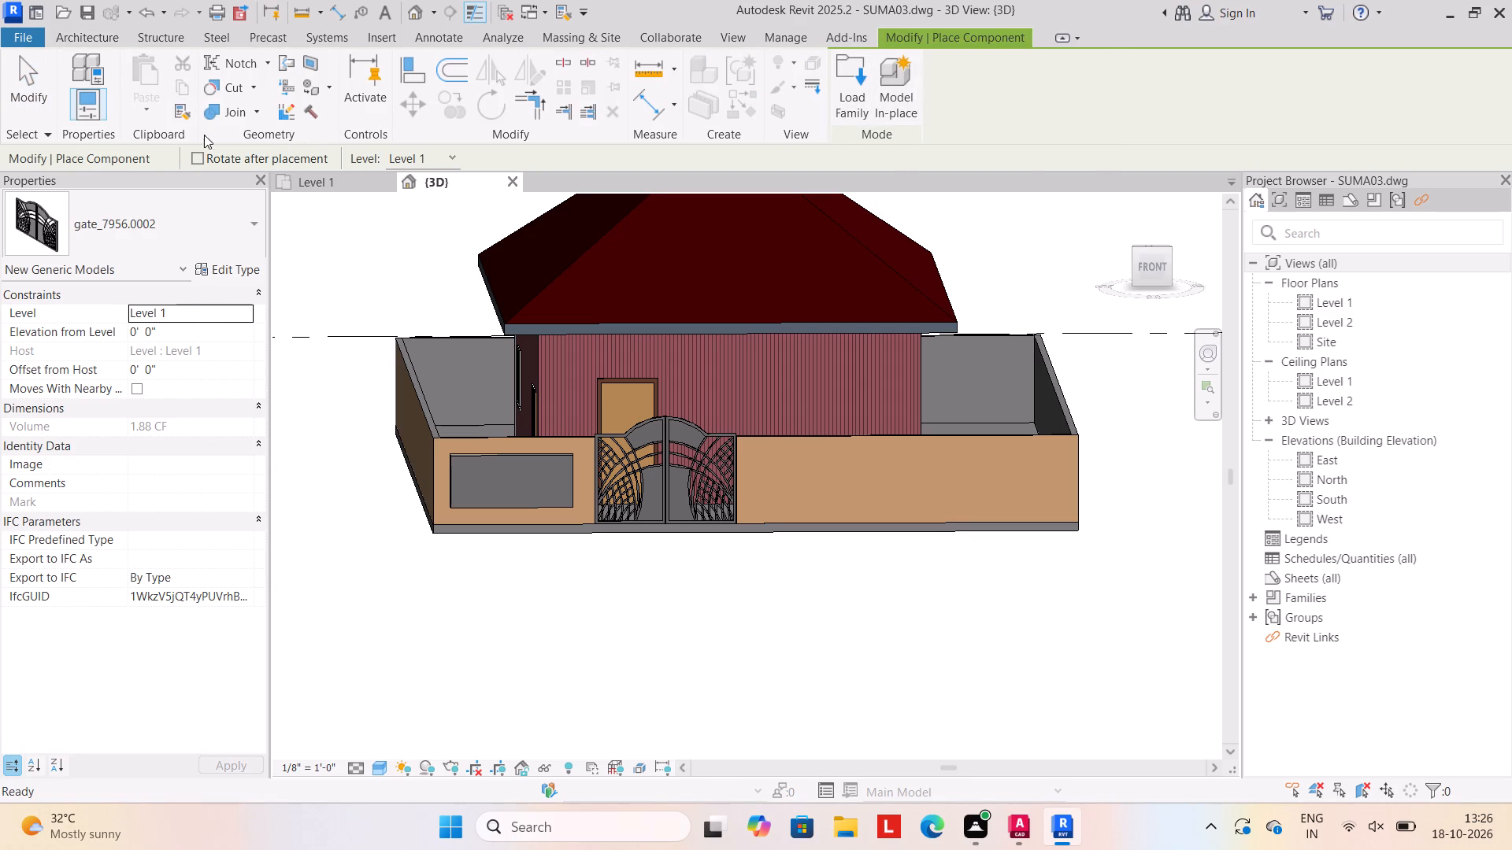
Start a new in-place model in the Generic Models category, accepting the default name.
left_click(107, 35)
left_click(213, 105)
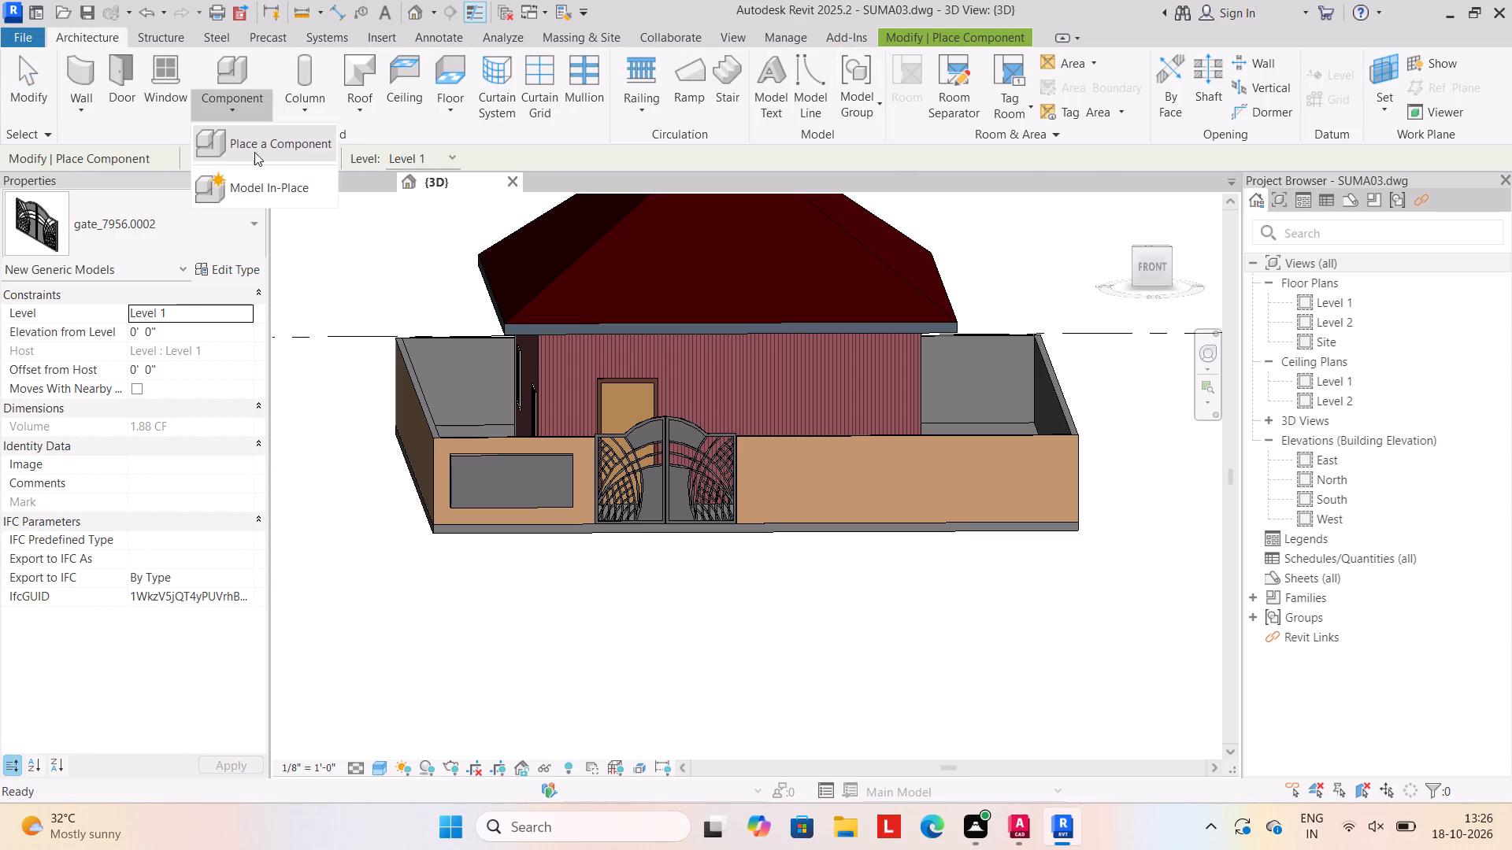
left_click(257, 187)
scroll(751, 301, "down", 5)
scroll(732, 371, "down", 1)
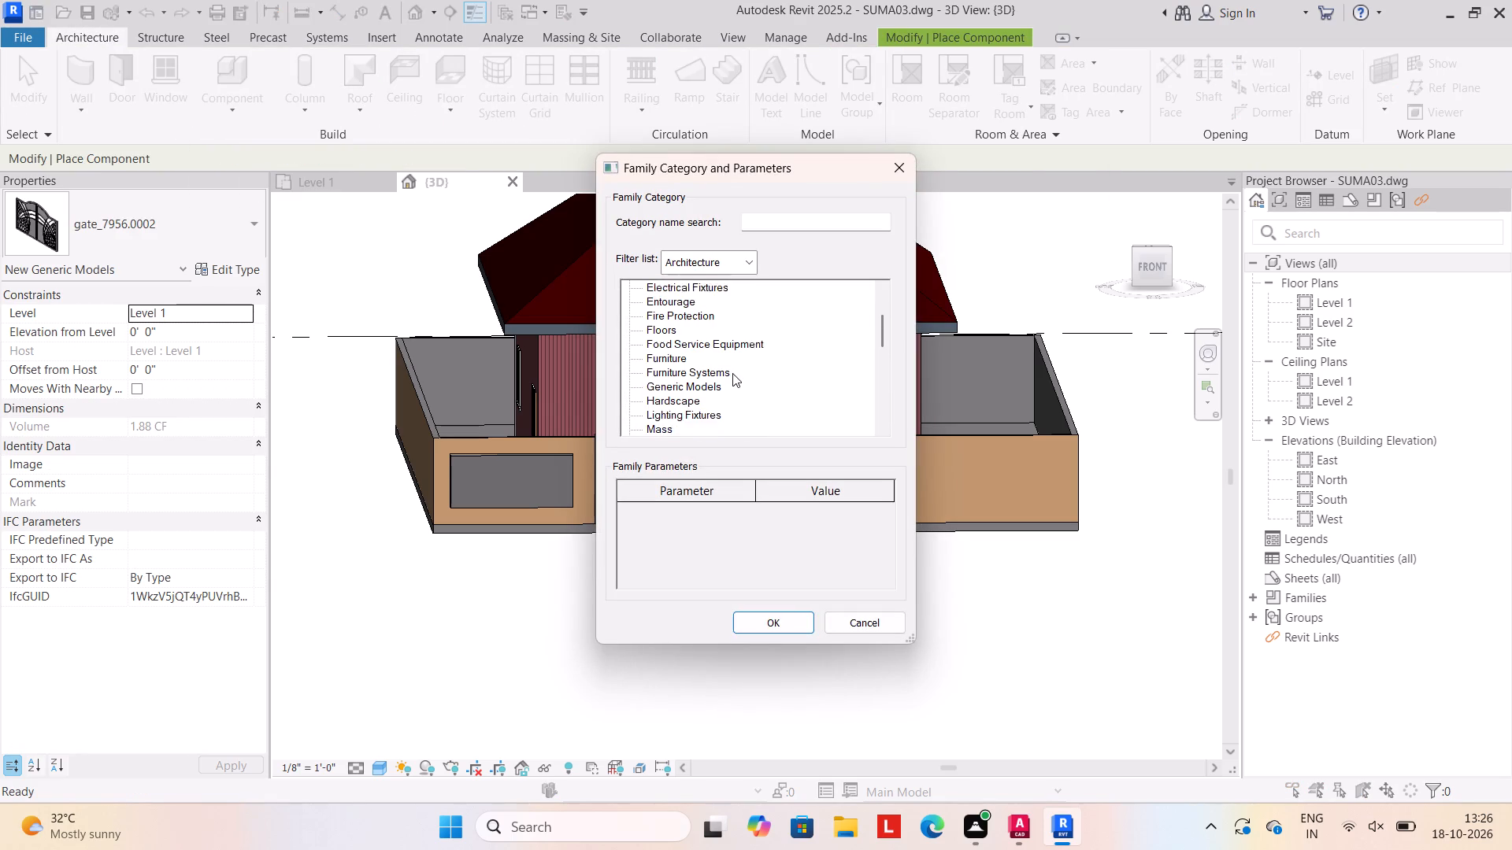
scroll(732, 373, "down", 1)
left_click(713, 371)
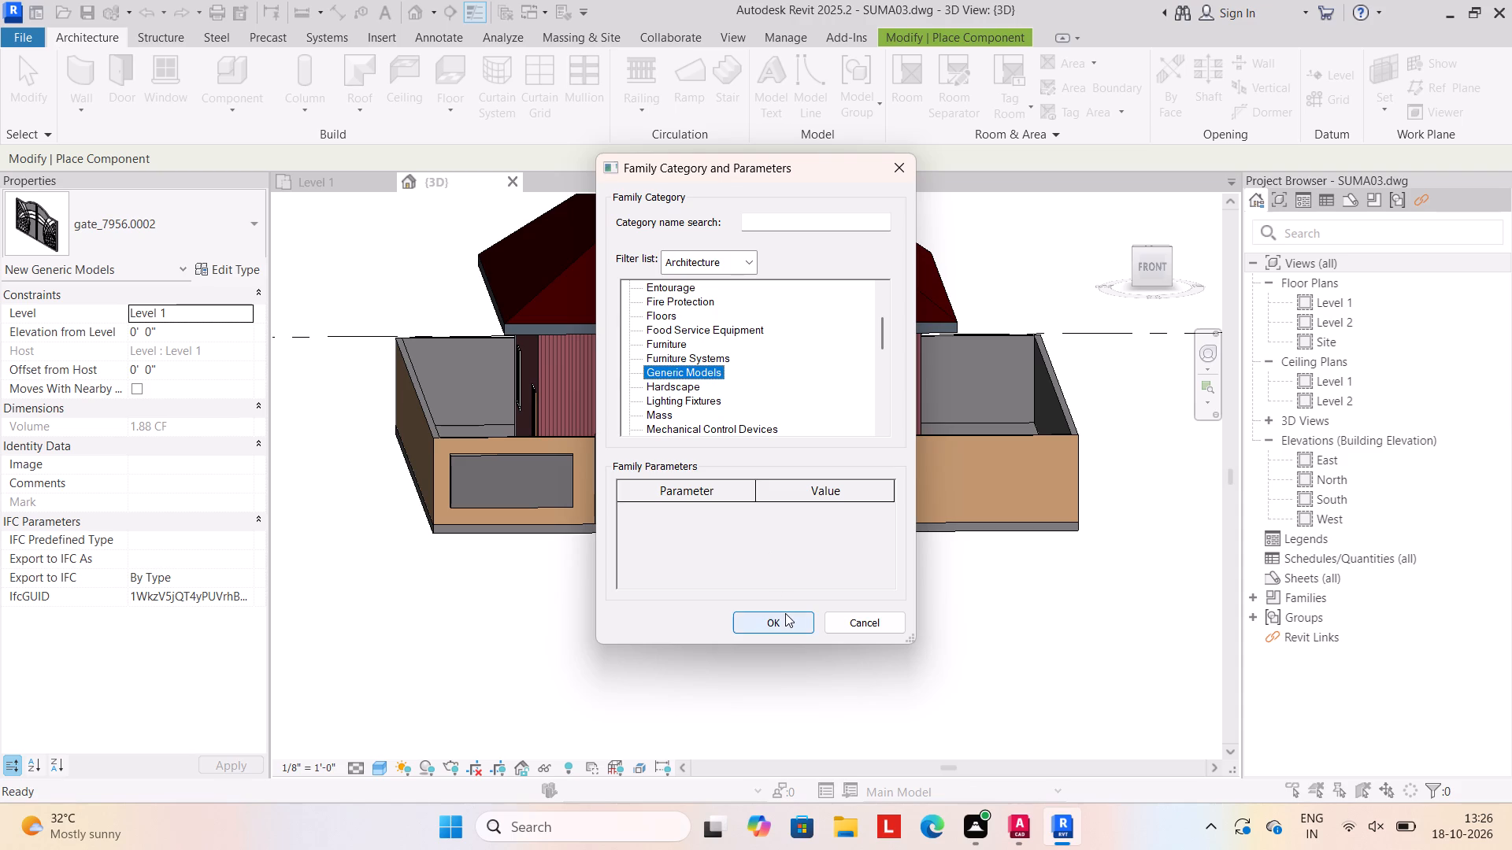
left_click(785, 613)
left_click(778, 428)
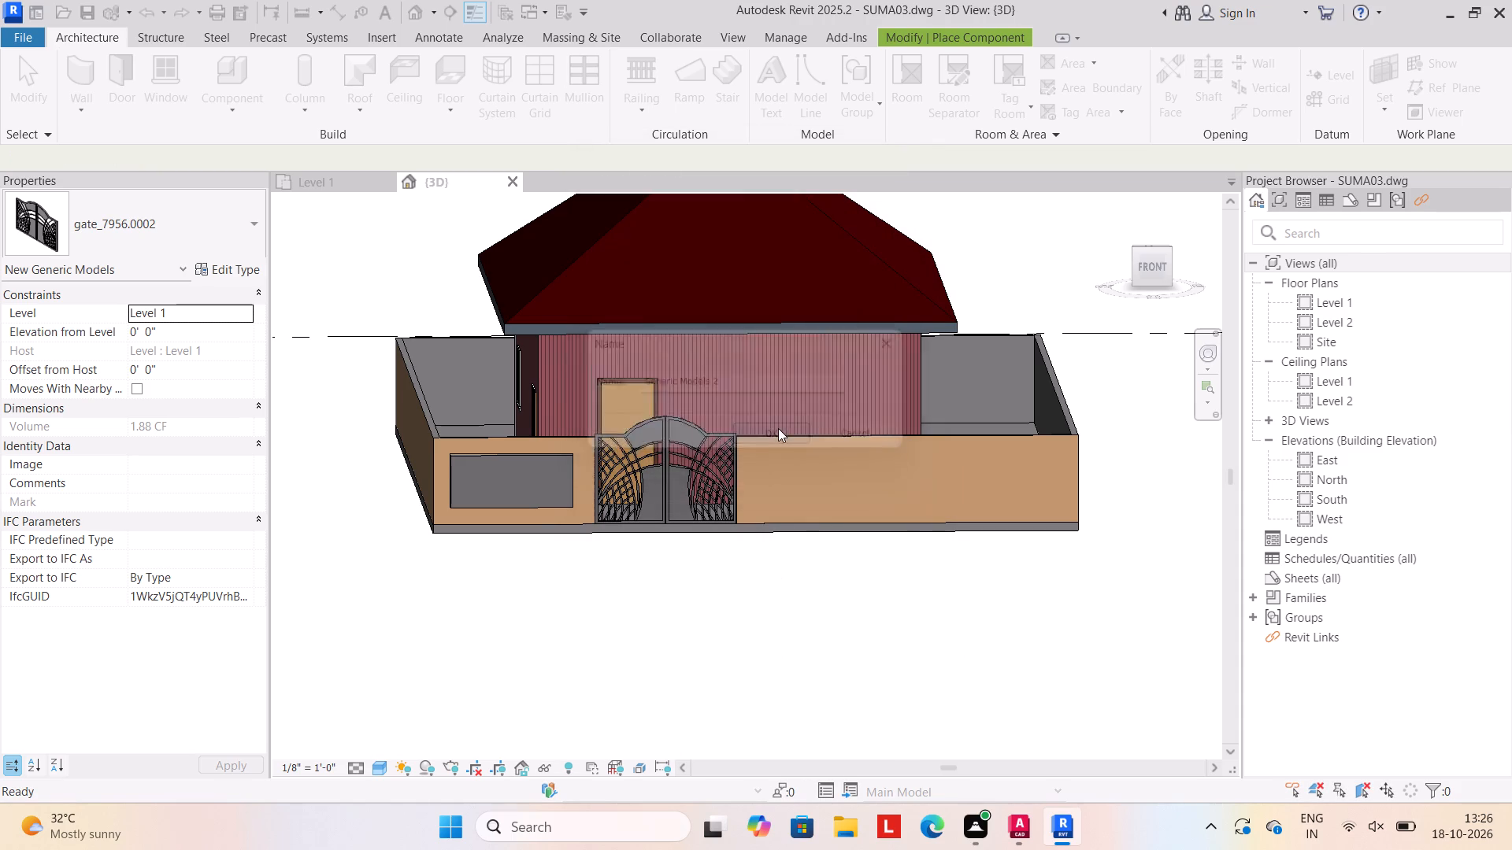
Start an extrusion on the front boundary wall's face and sketch a rectangle about 6'-6" by 3'-0" just right of the gate.
left_click(182, 92)
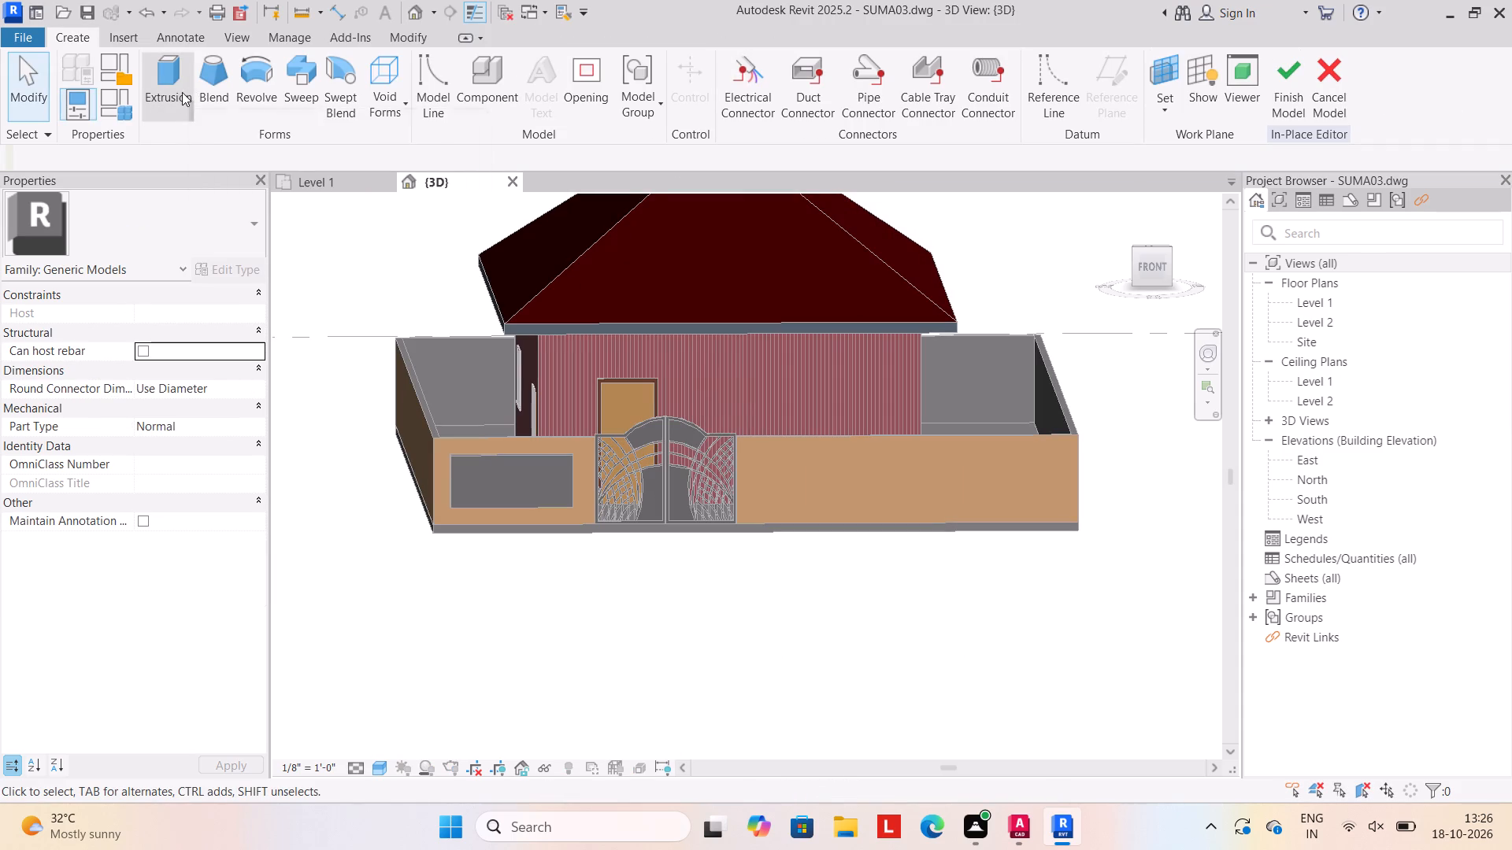
left_click(1017, 109)
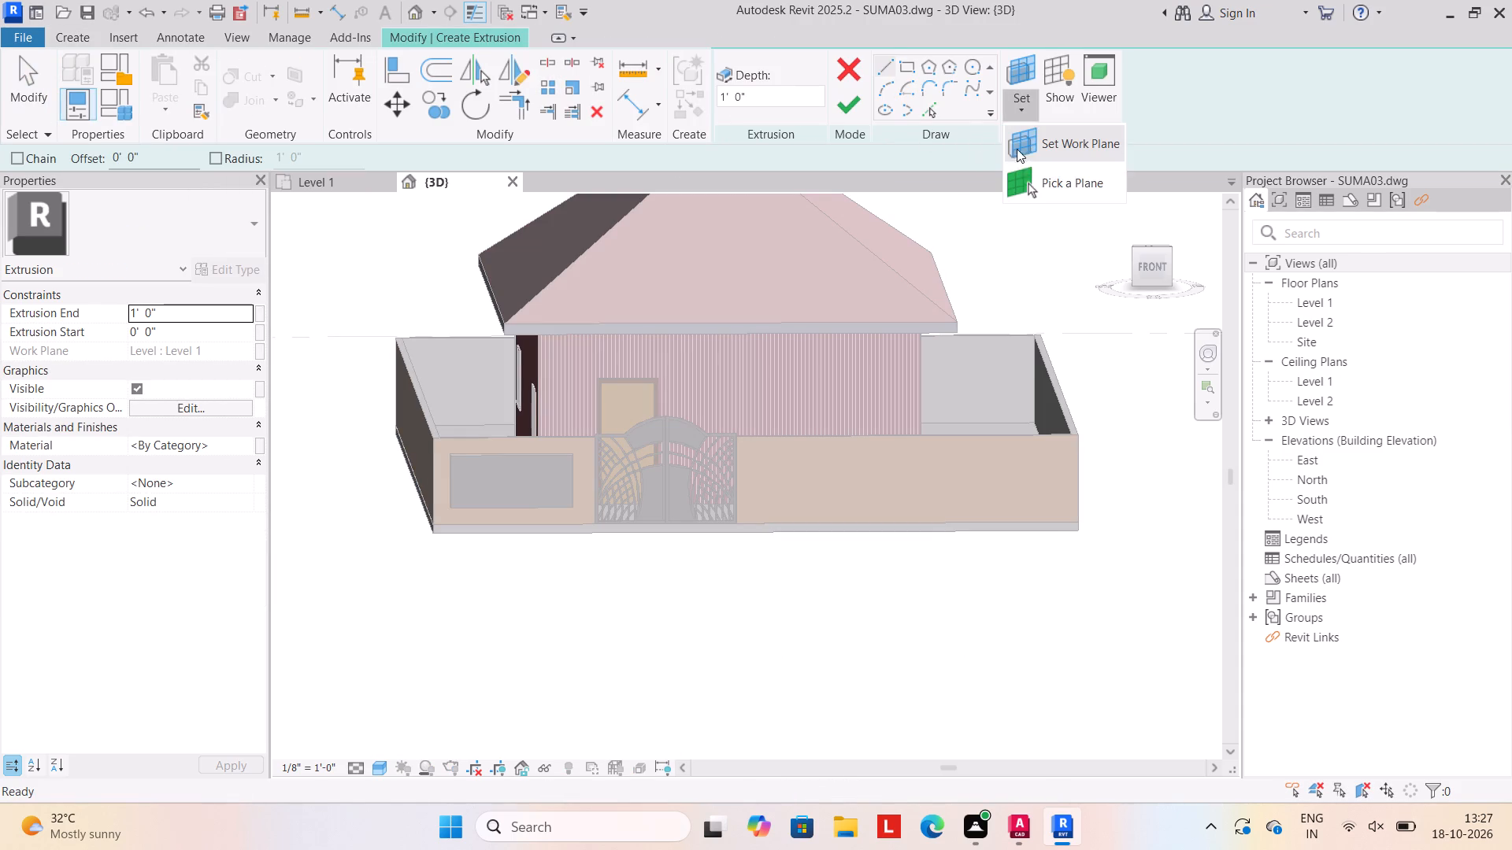
left_click(1049, 180)
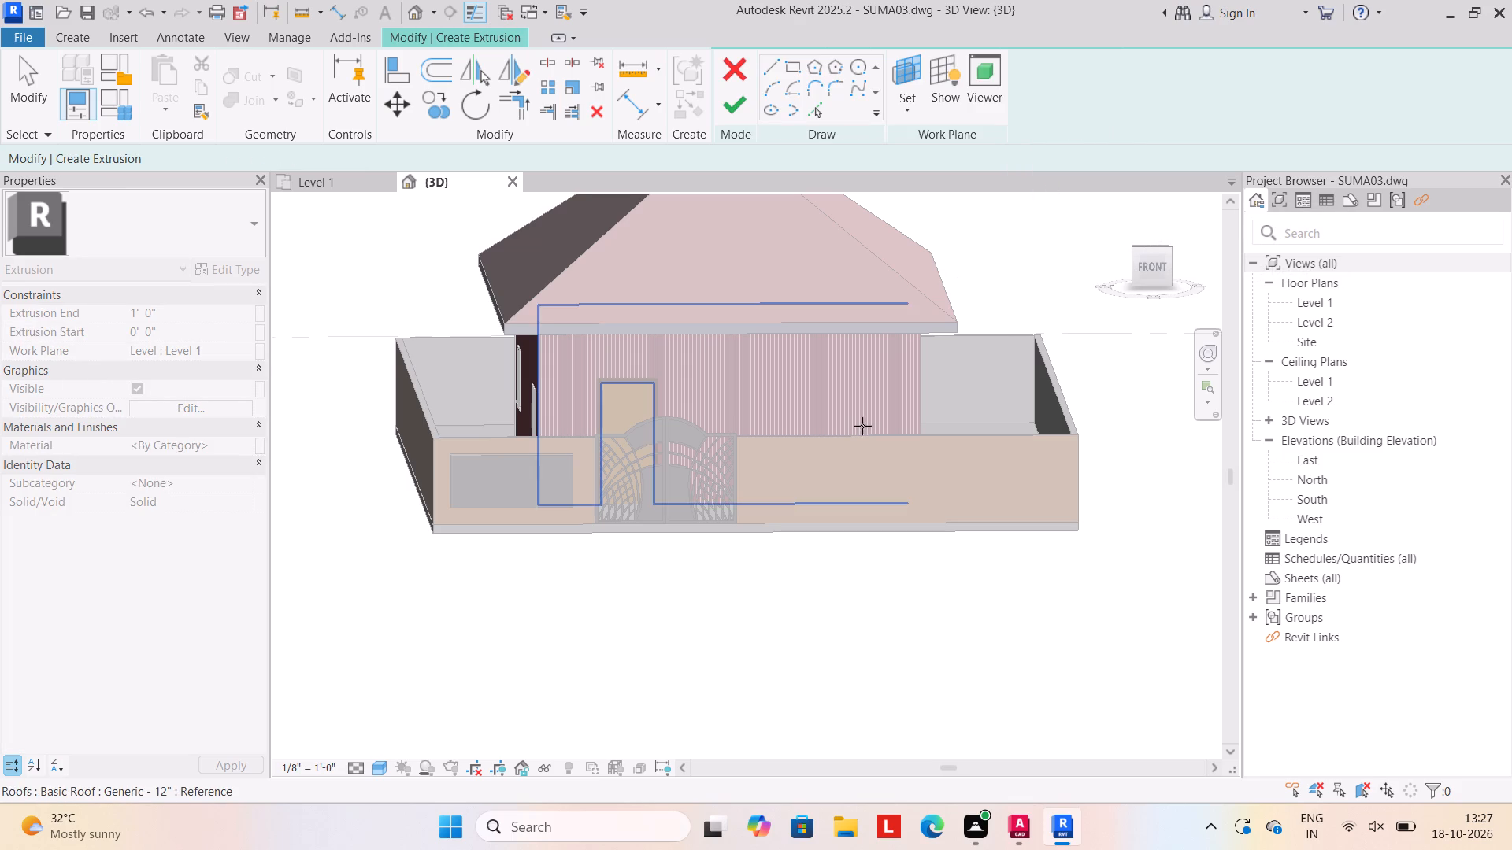
left_click(860, 445)
left_click(860, 438)
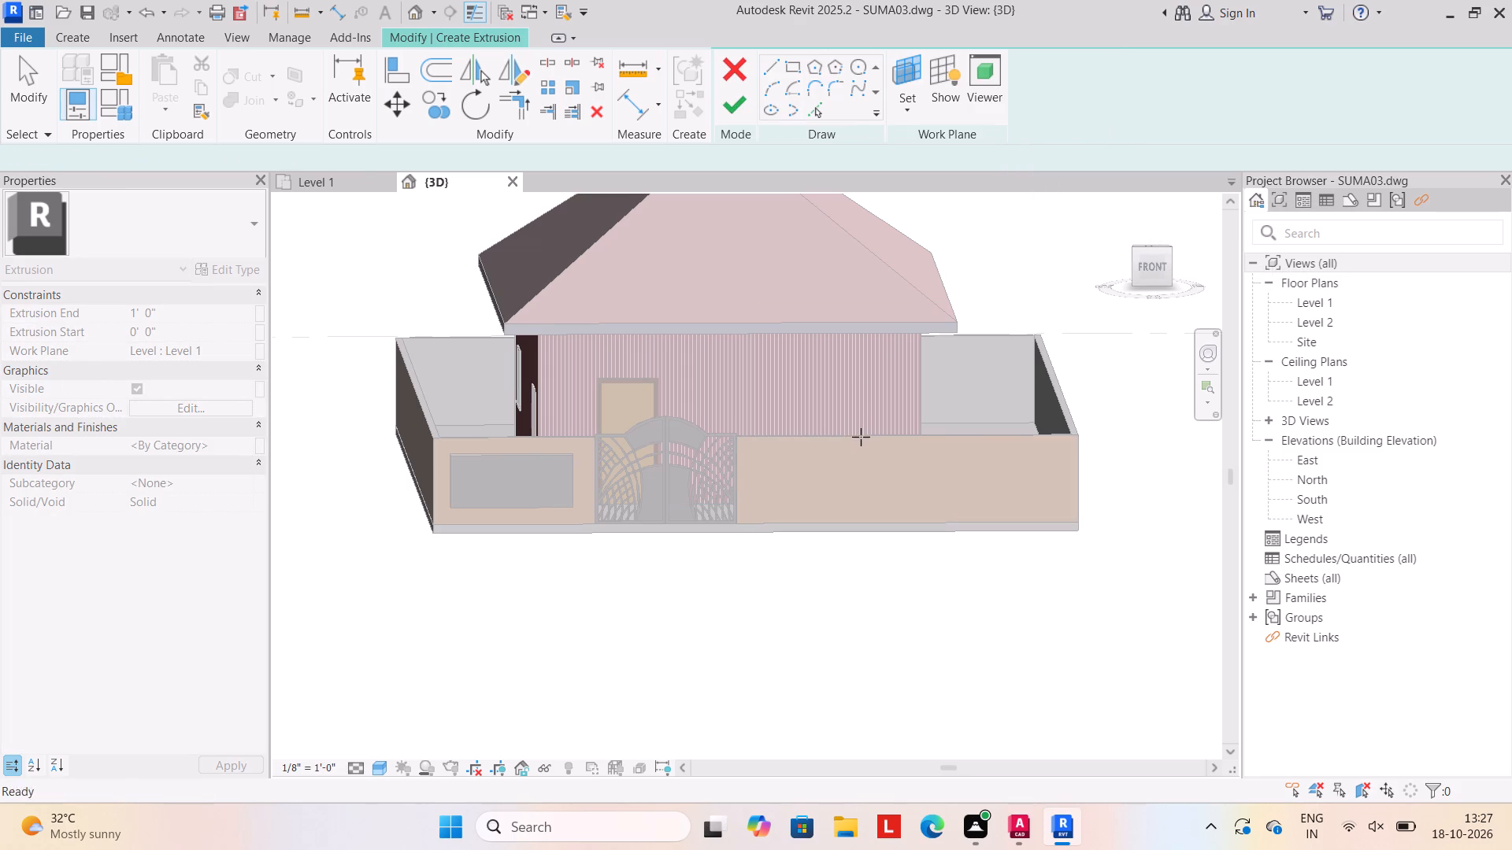
left_click(910, 67)
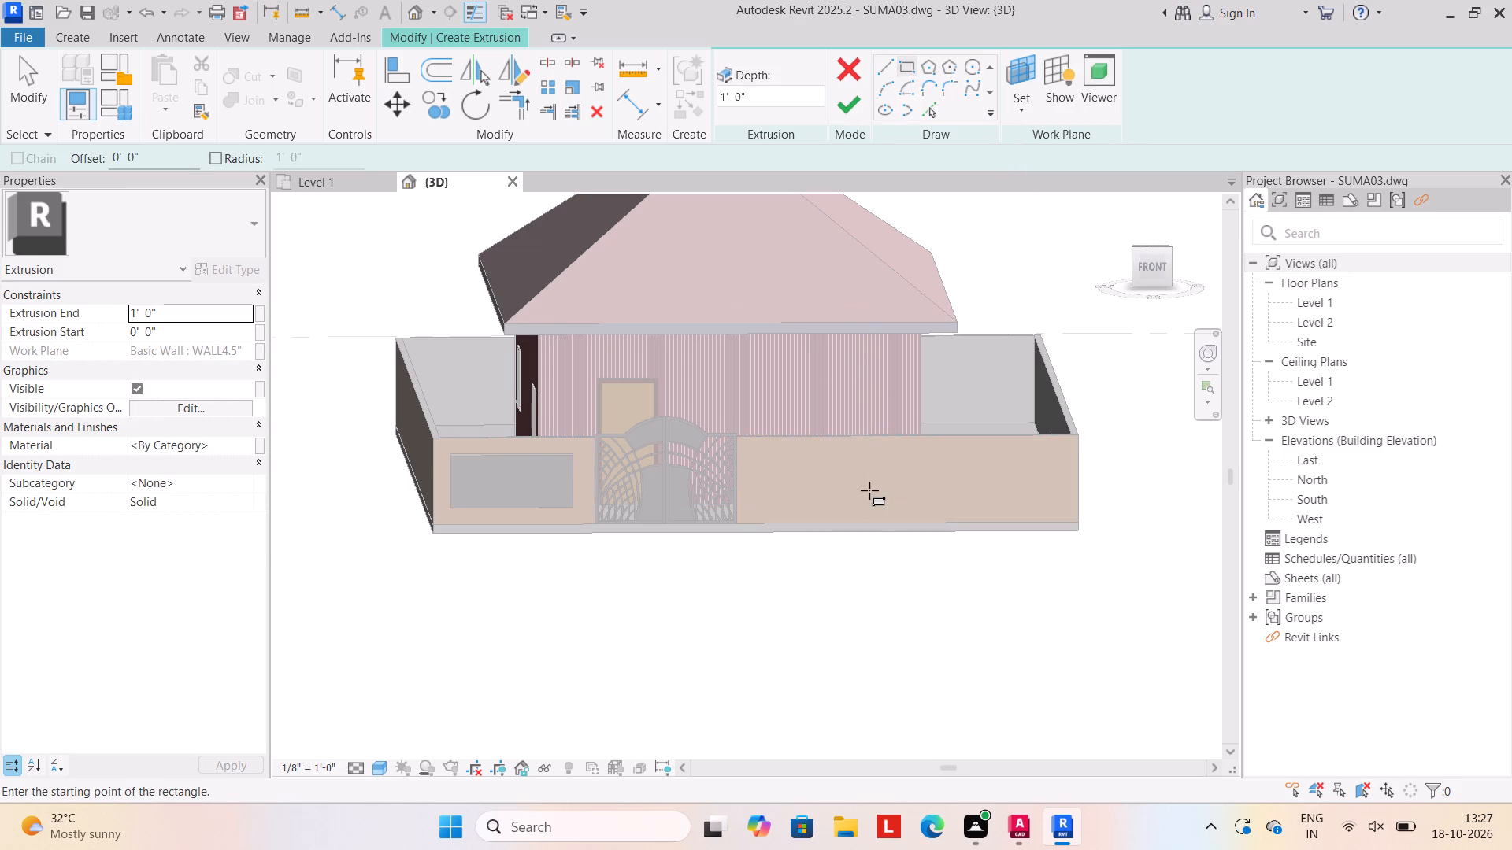
scroll(869, 491, "up", 3)
left_click(702, 435)
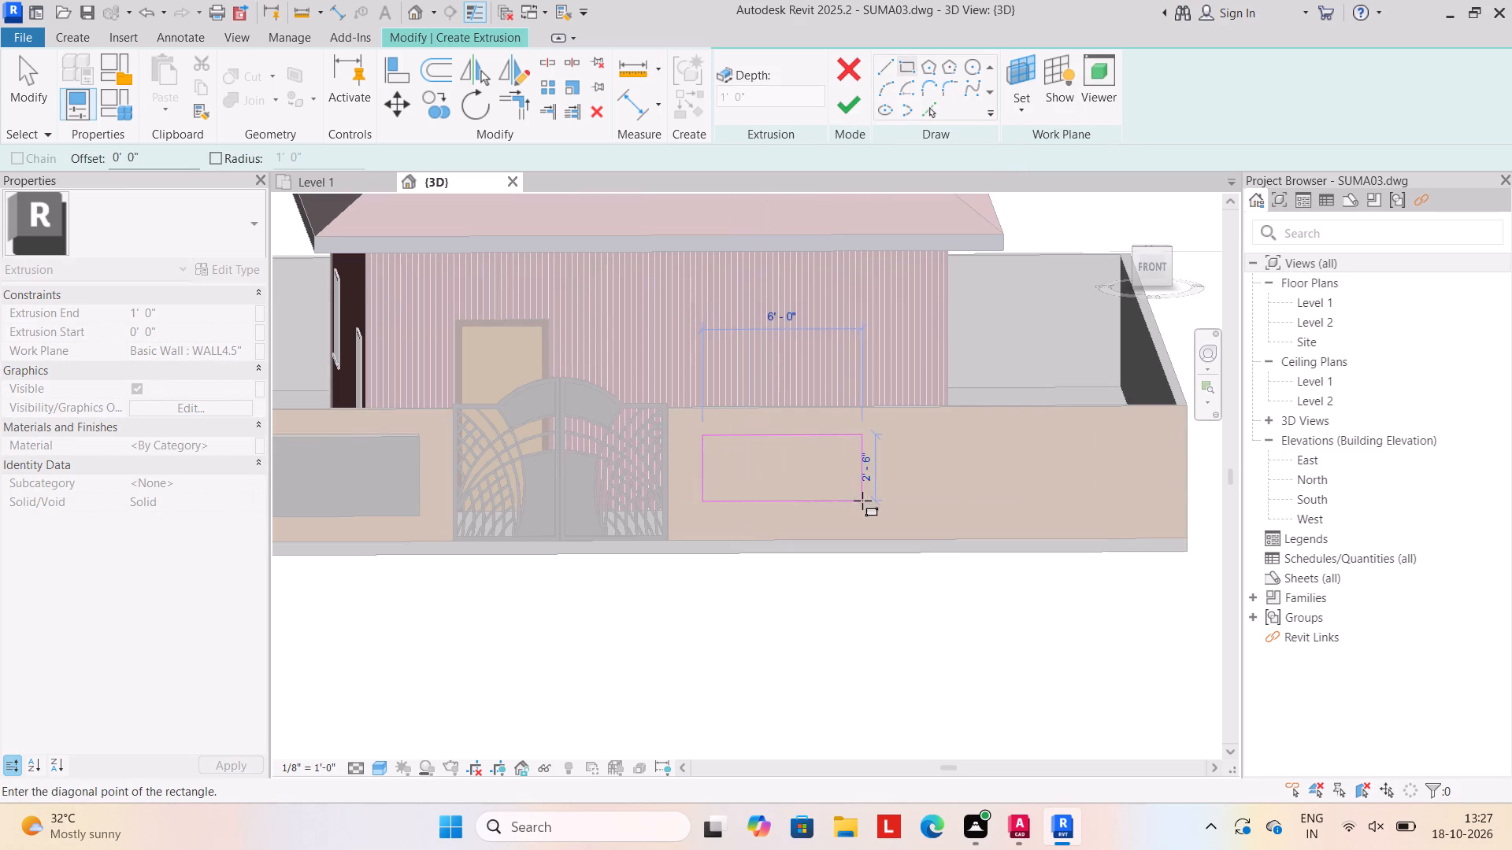
left_click(878, 512)
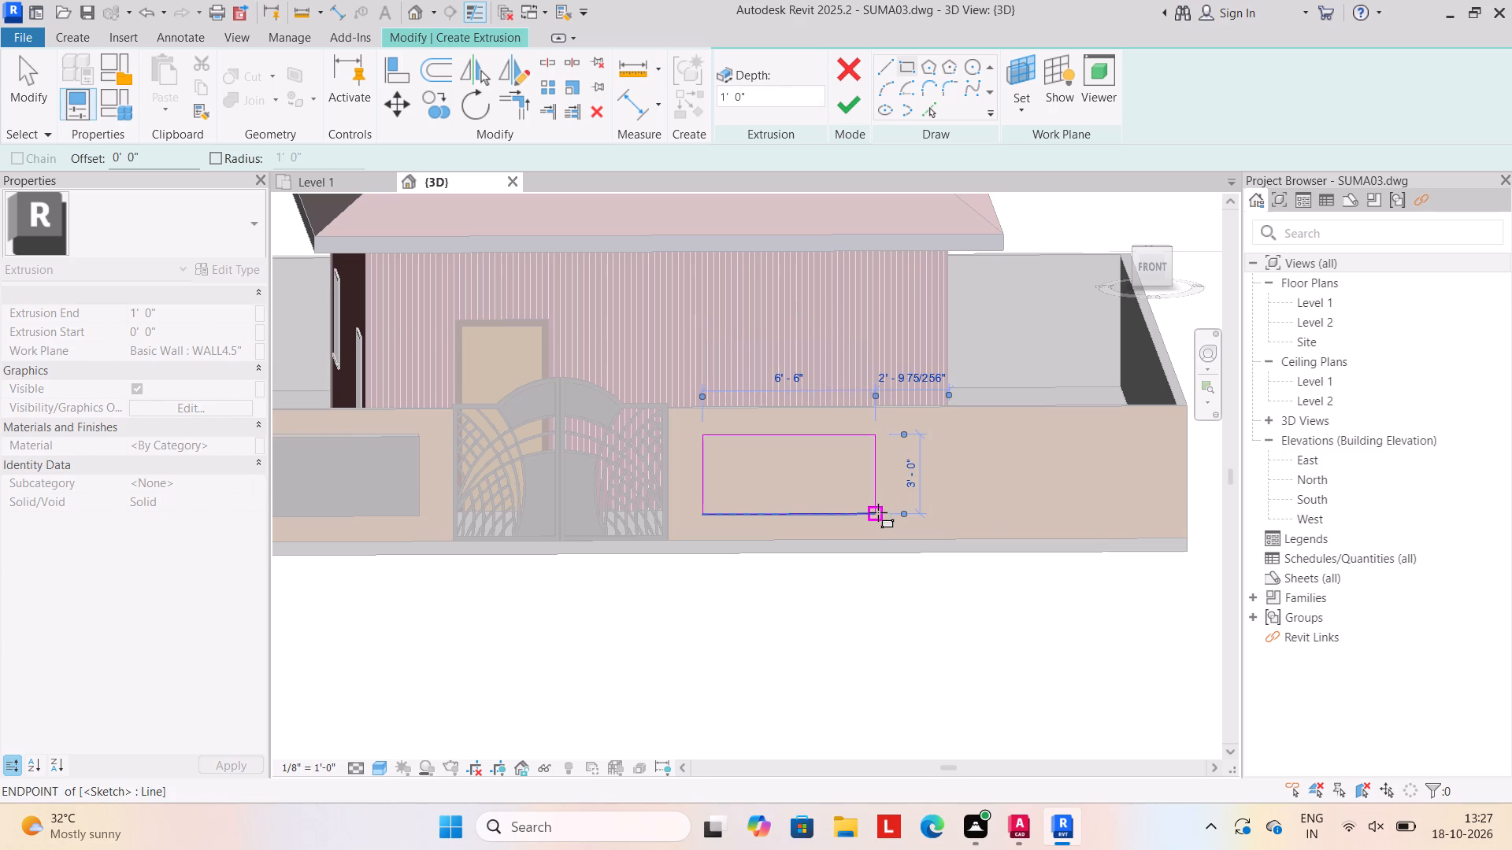
Sketch two narrow horizontal rectangles about 3'-3" wide, one above the other, on the wall right of the larger rectangle.
scroll(873, 524, "down", 2)
middle_click_drag(860, 535, 817, 543)
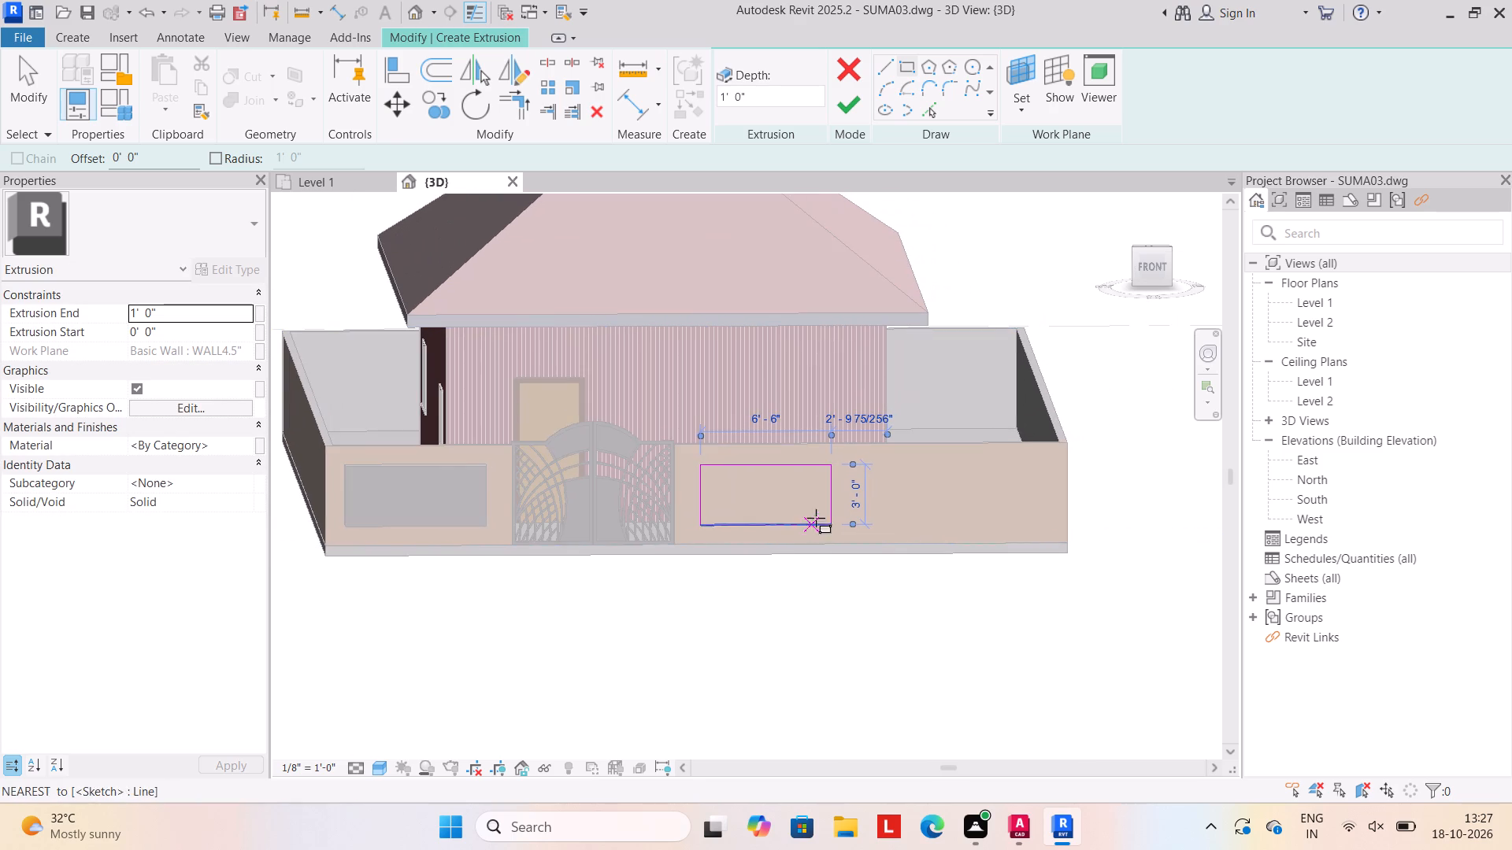
left_click_drag(945, 460, 945, 468)
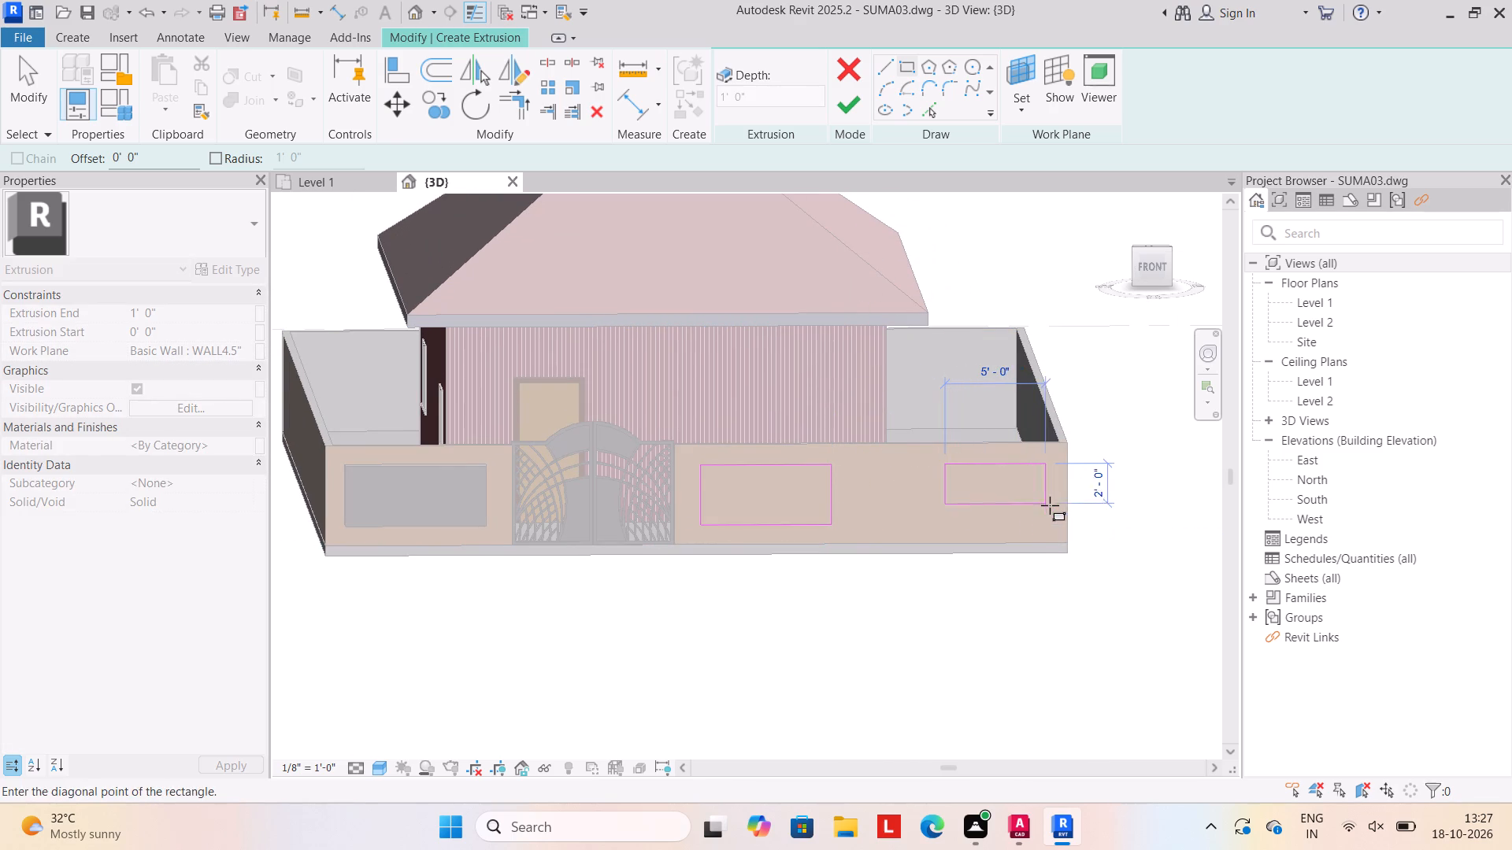
left_click(882, 479)
scroll(919, 520, "up", 3)
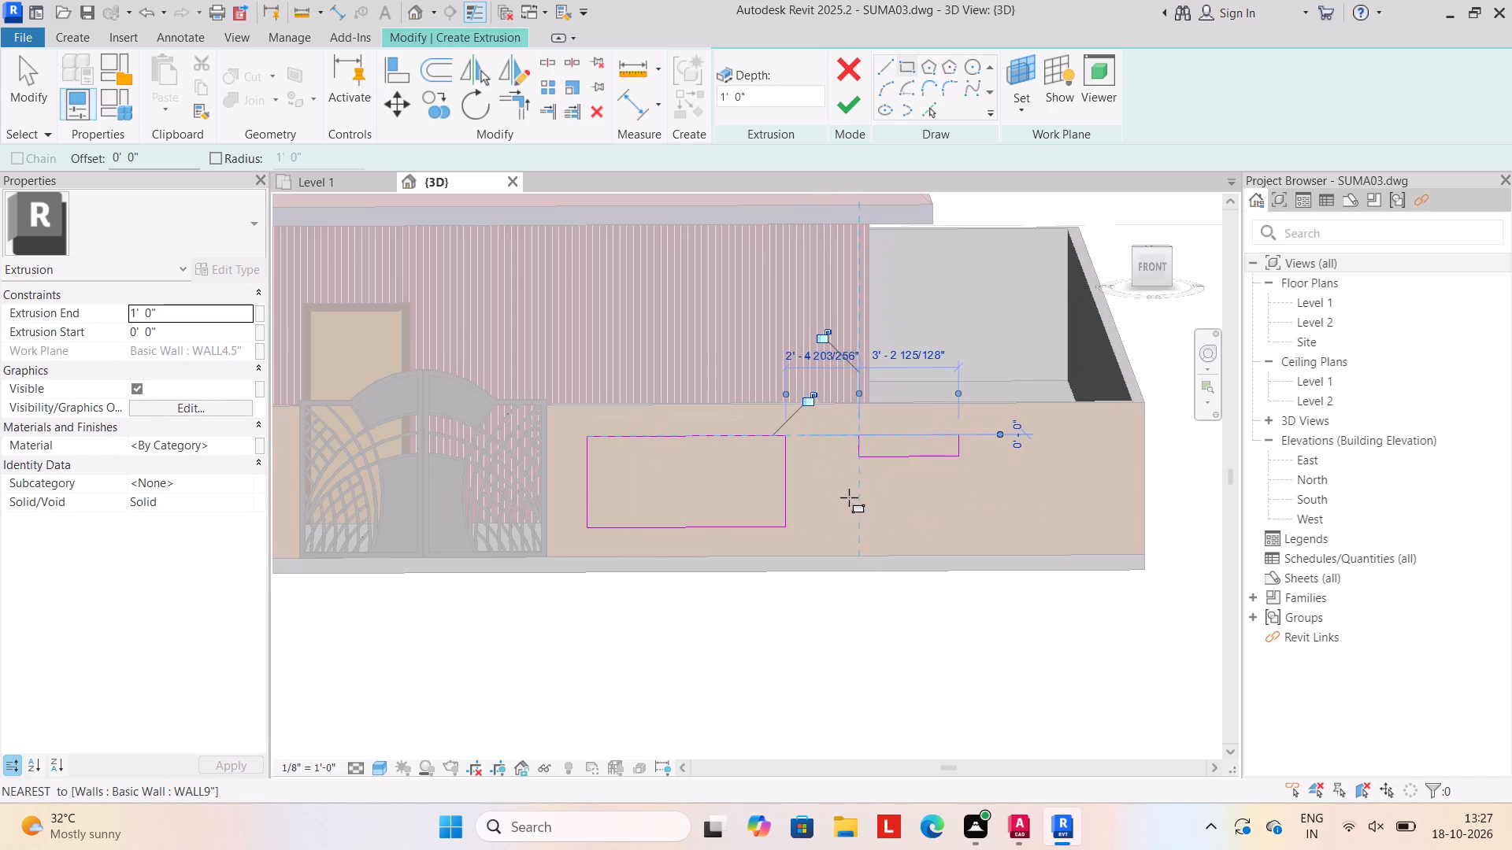
left_click(856, 497)
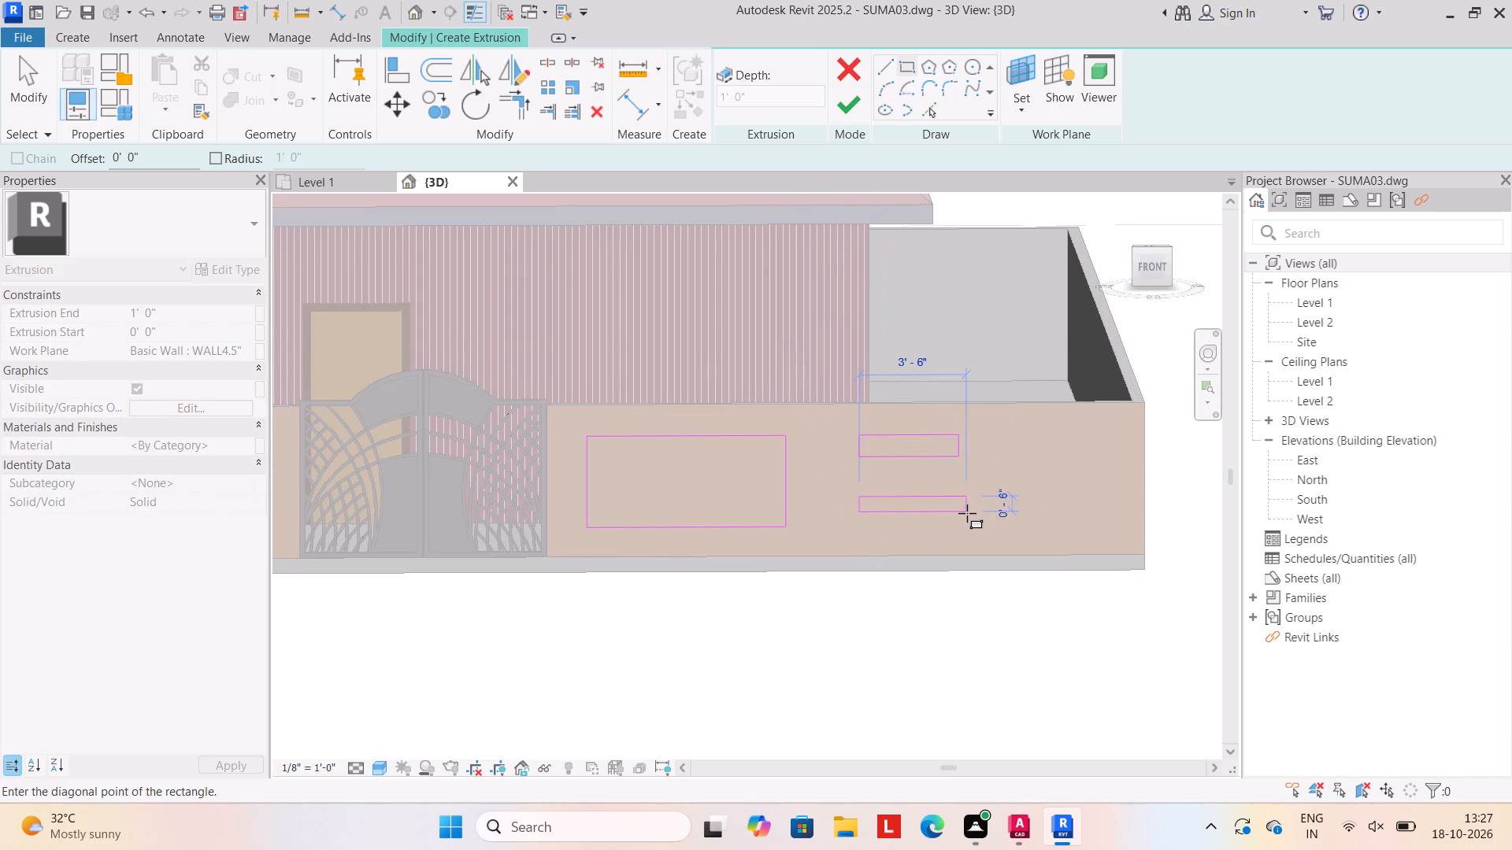
left_click(961, 514)
Sketch an upright rectangle near the wall's right end, then finish the 1'-0" deep extrusion and the in-place model.
left_click(1036, 423)
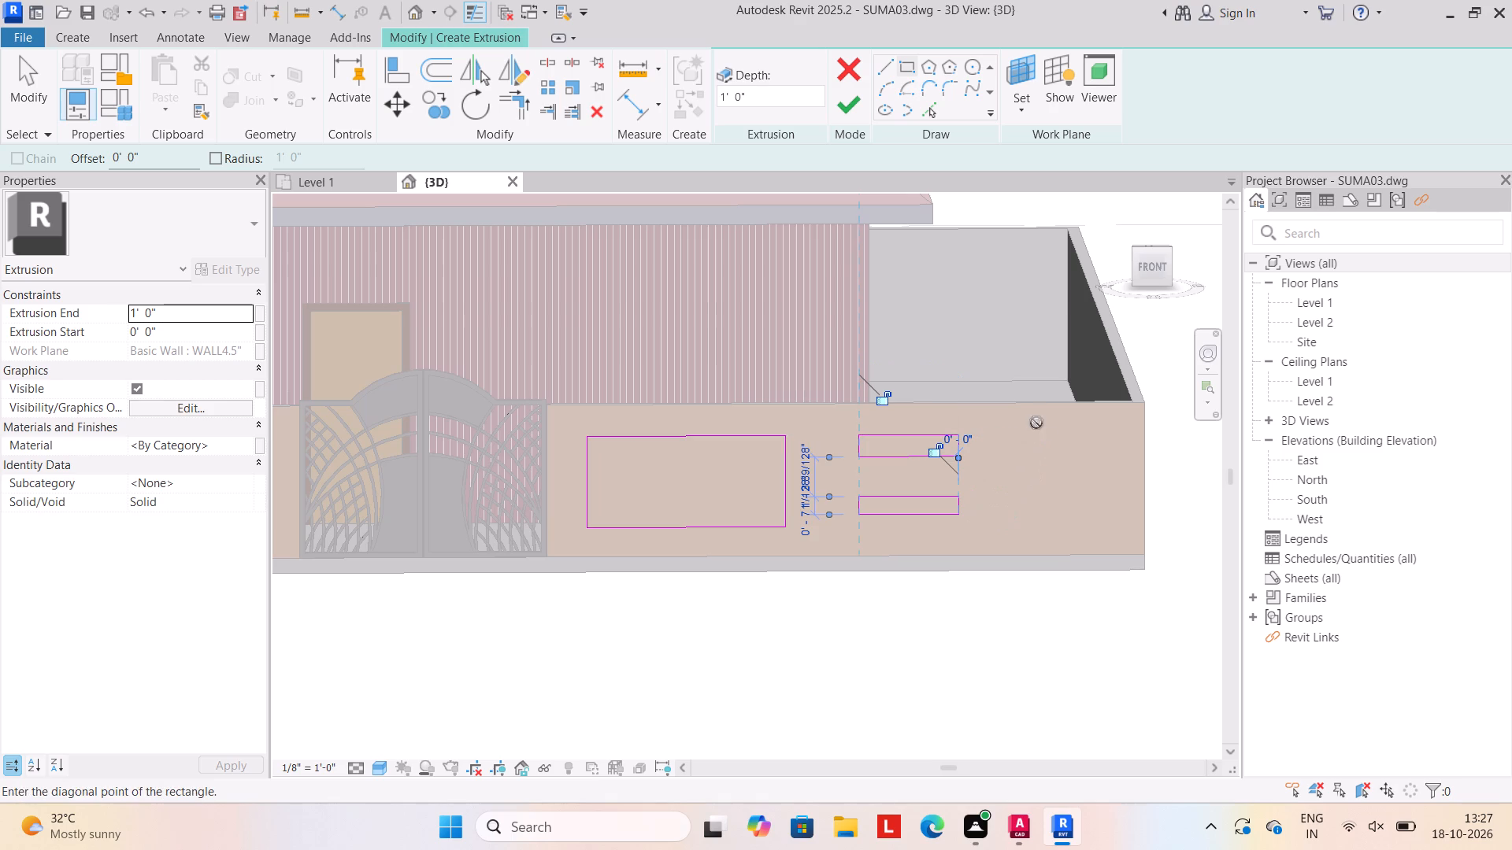
left_click(1124, 534)
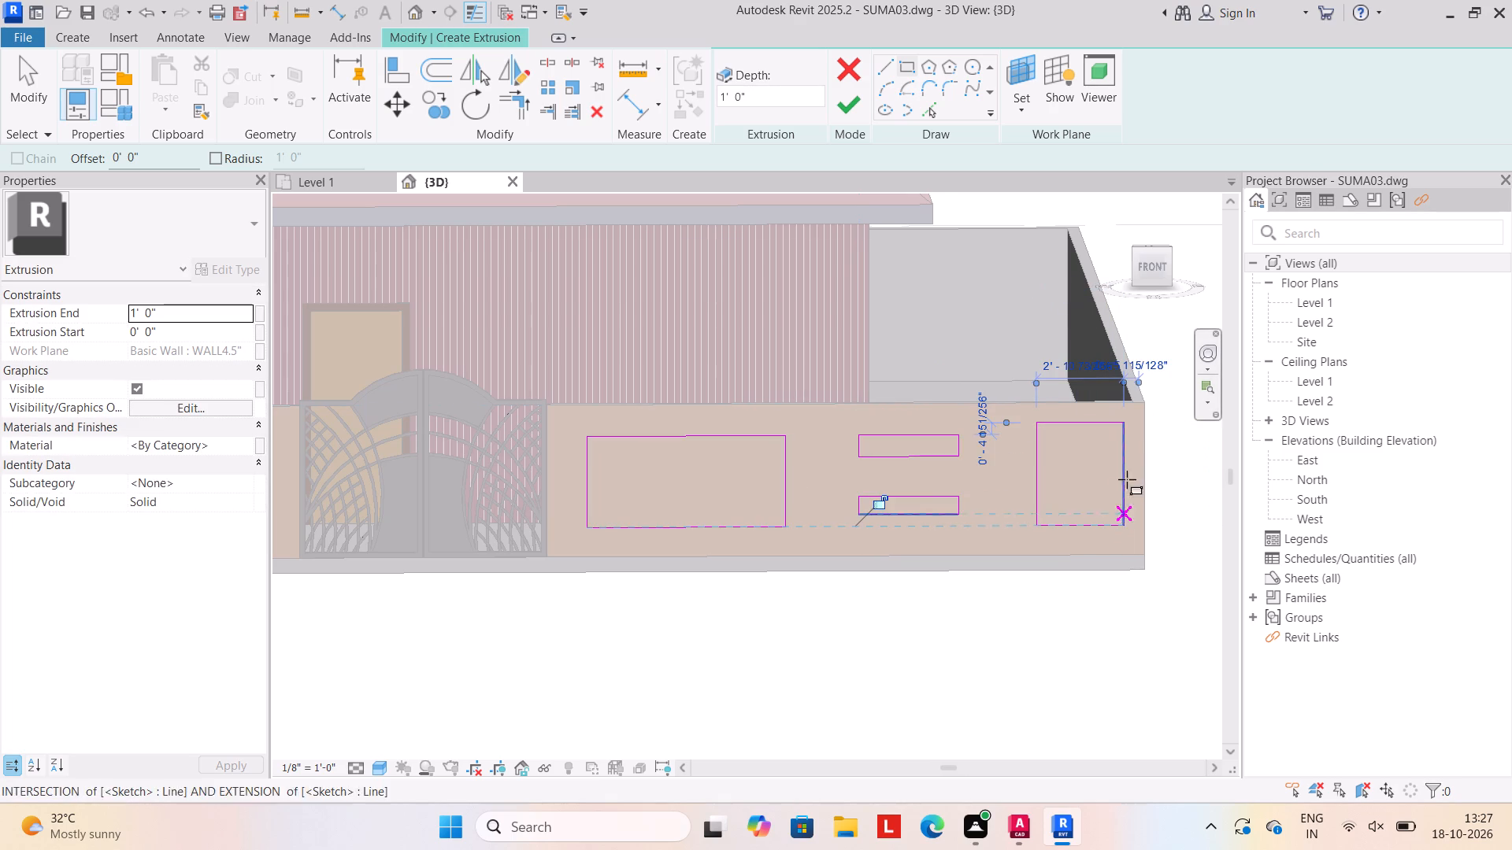
left_click(854, 112)
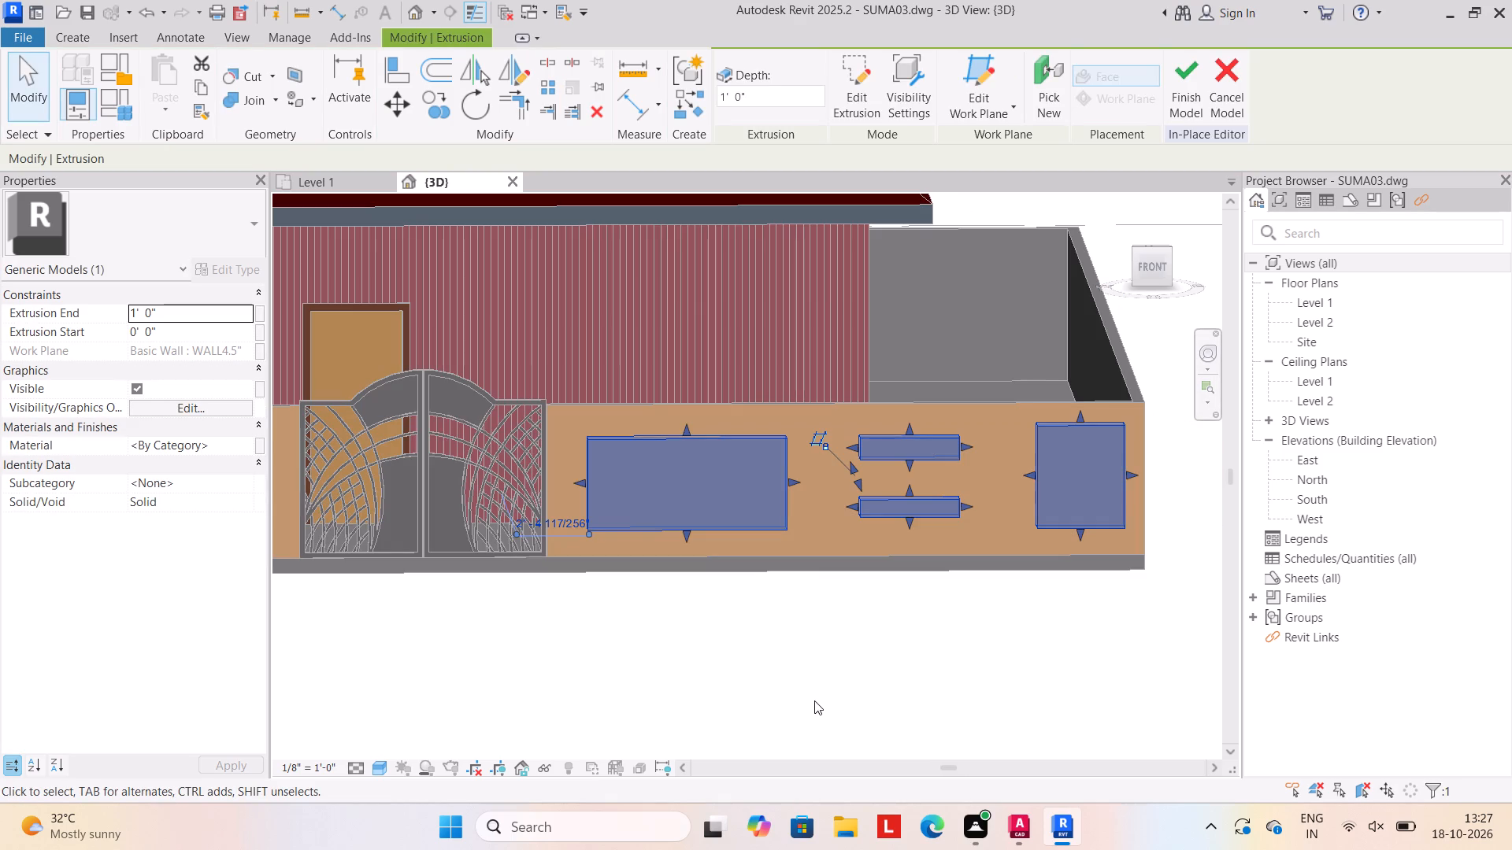
left_click(815, 689)
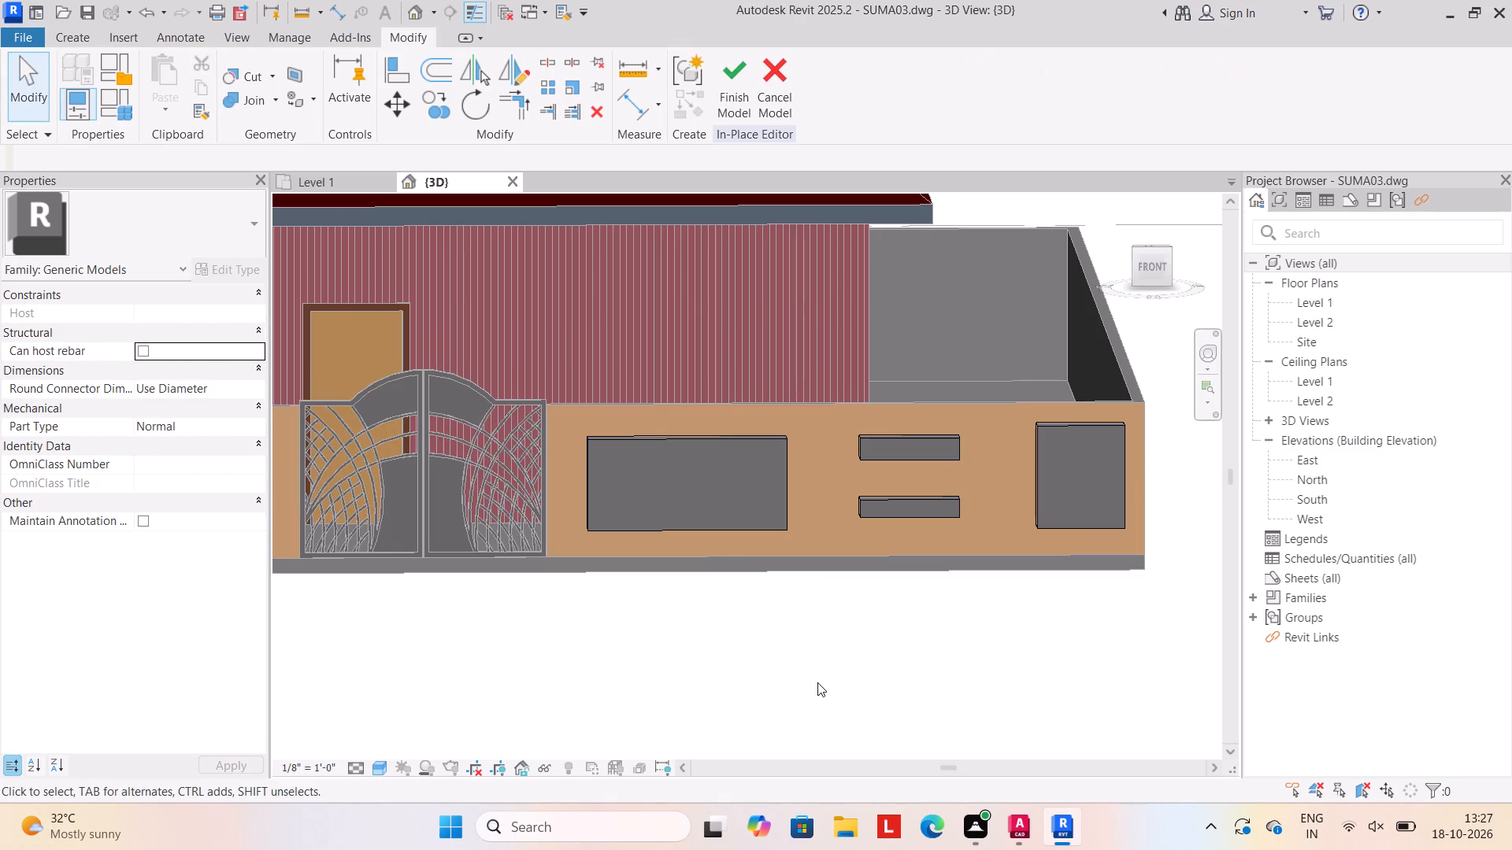
scroll(717, 555, "down", 3)
left_click(727, 87)
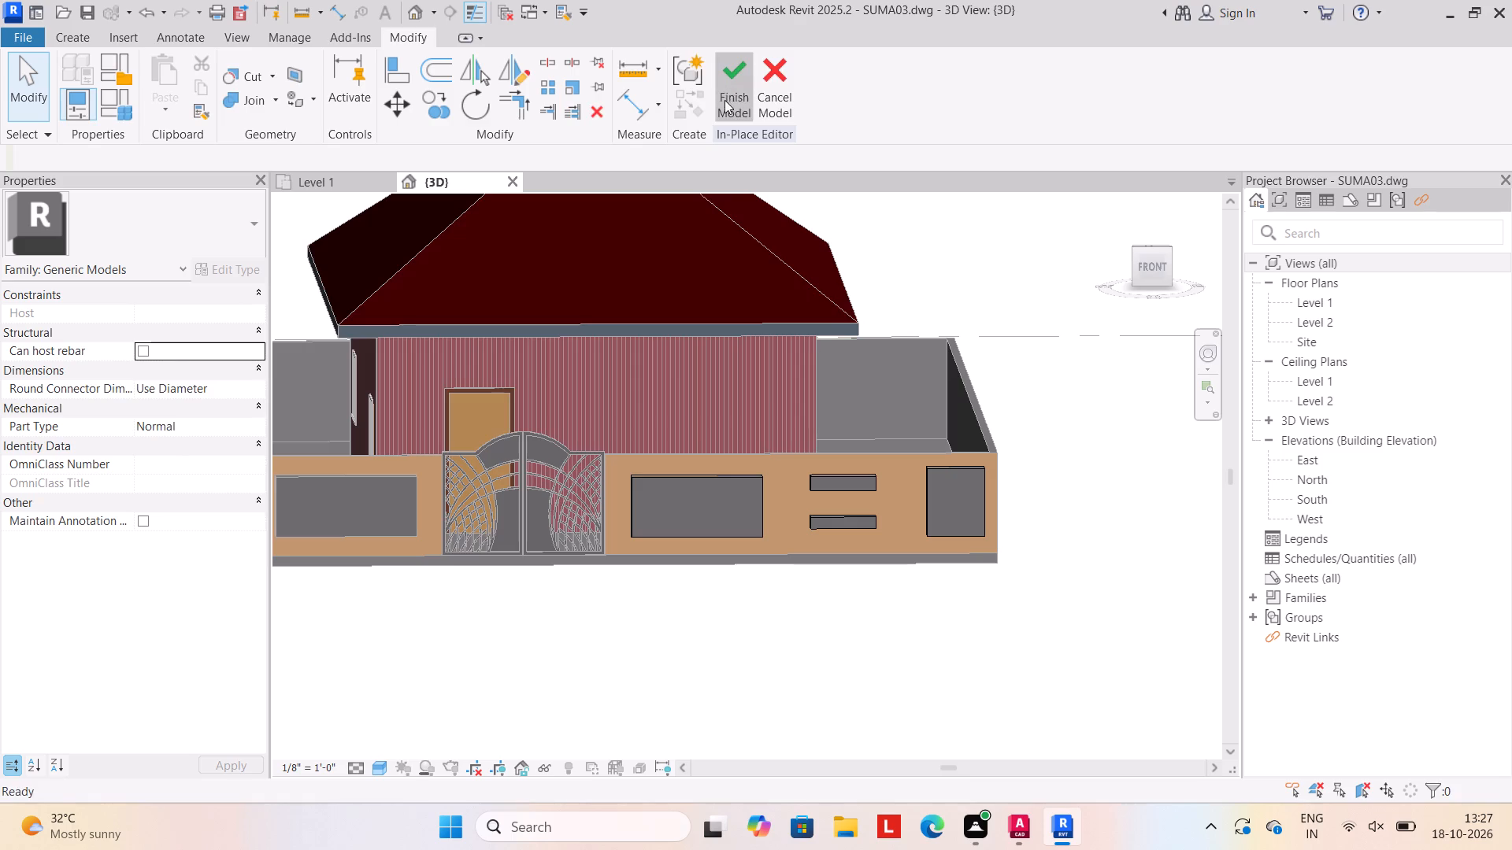
scroll(552, 653, "down", 1)
middle_click(575, 643)
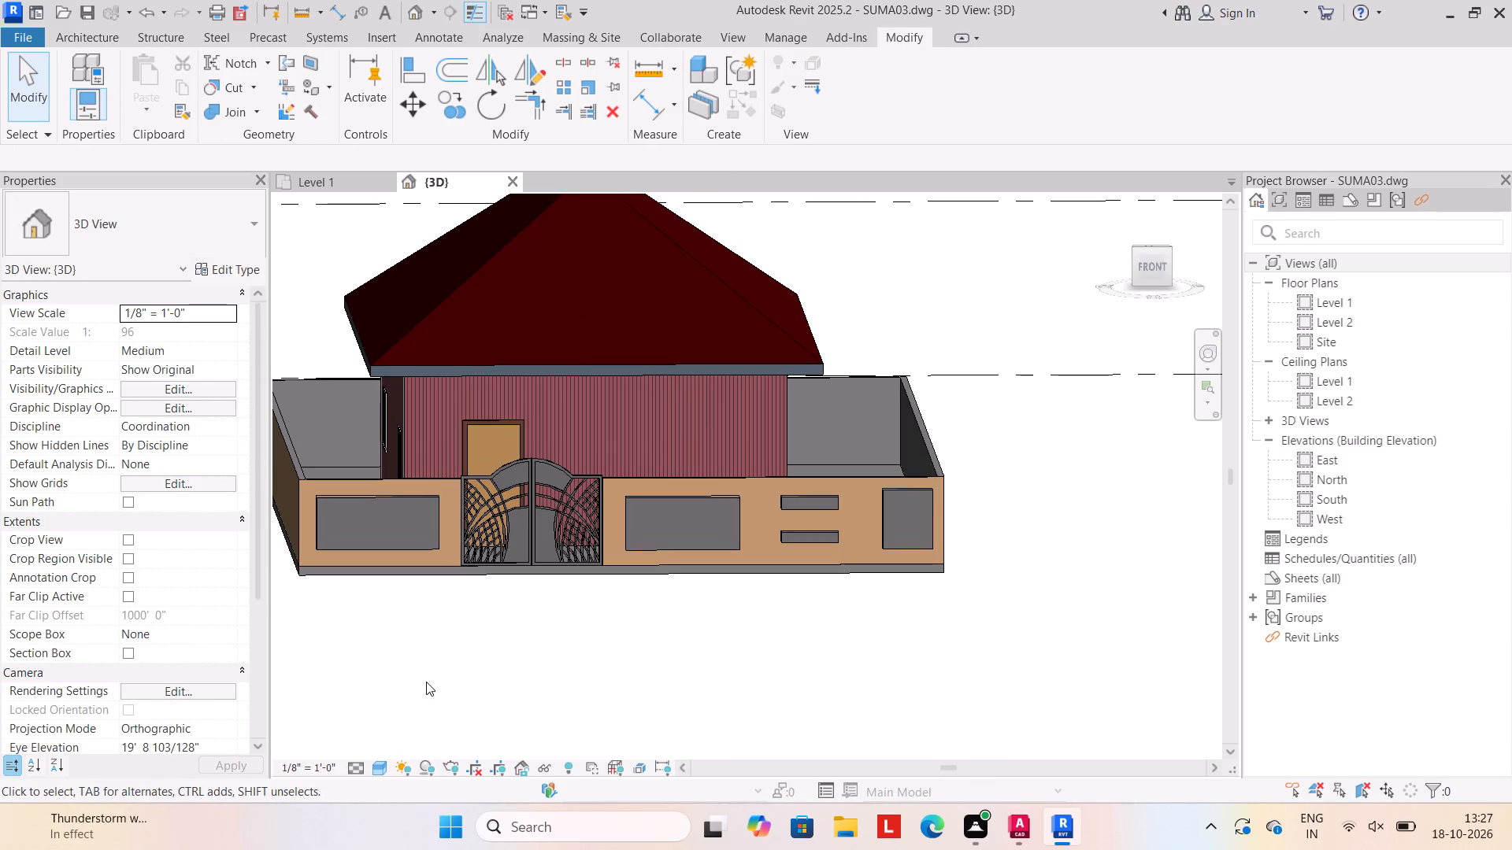
Edit the in-place panel left of the gate, paint its front face with Gypsum Wall Board, and finish the model.
left_click(317, 510)
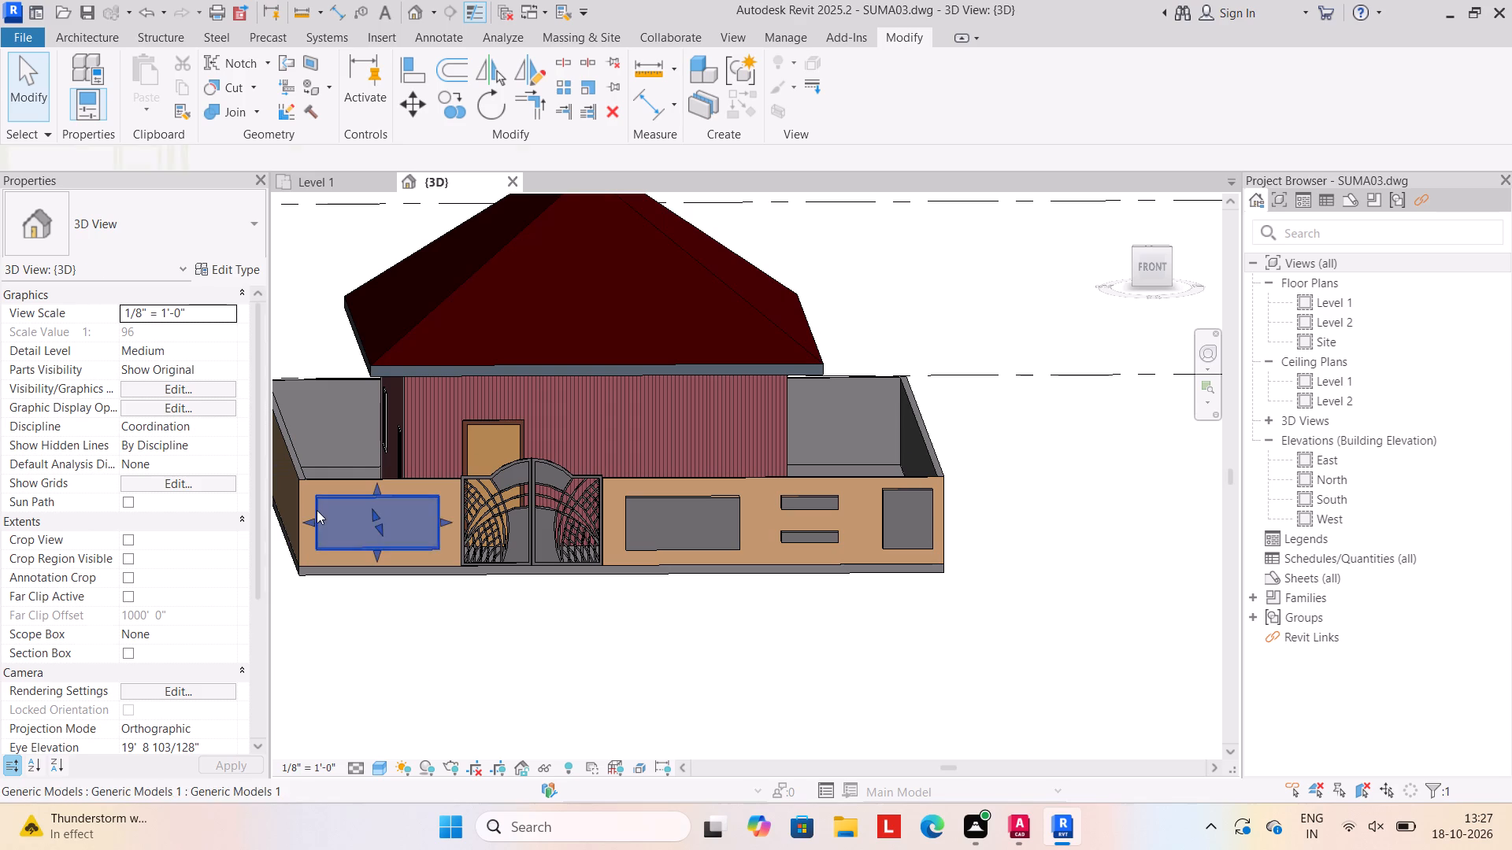
left_click(847, 90)
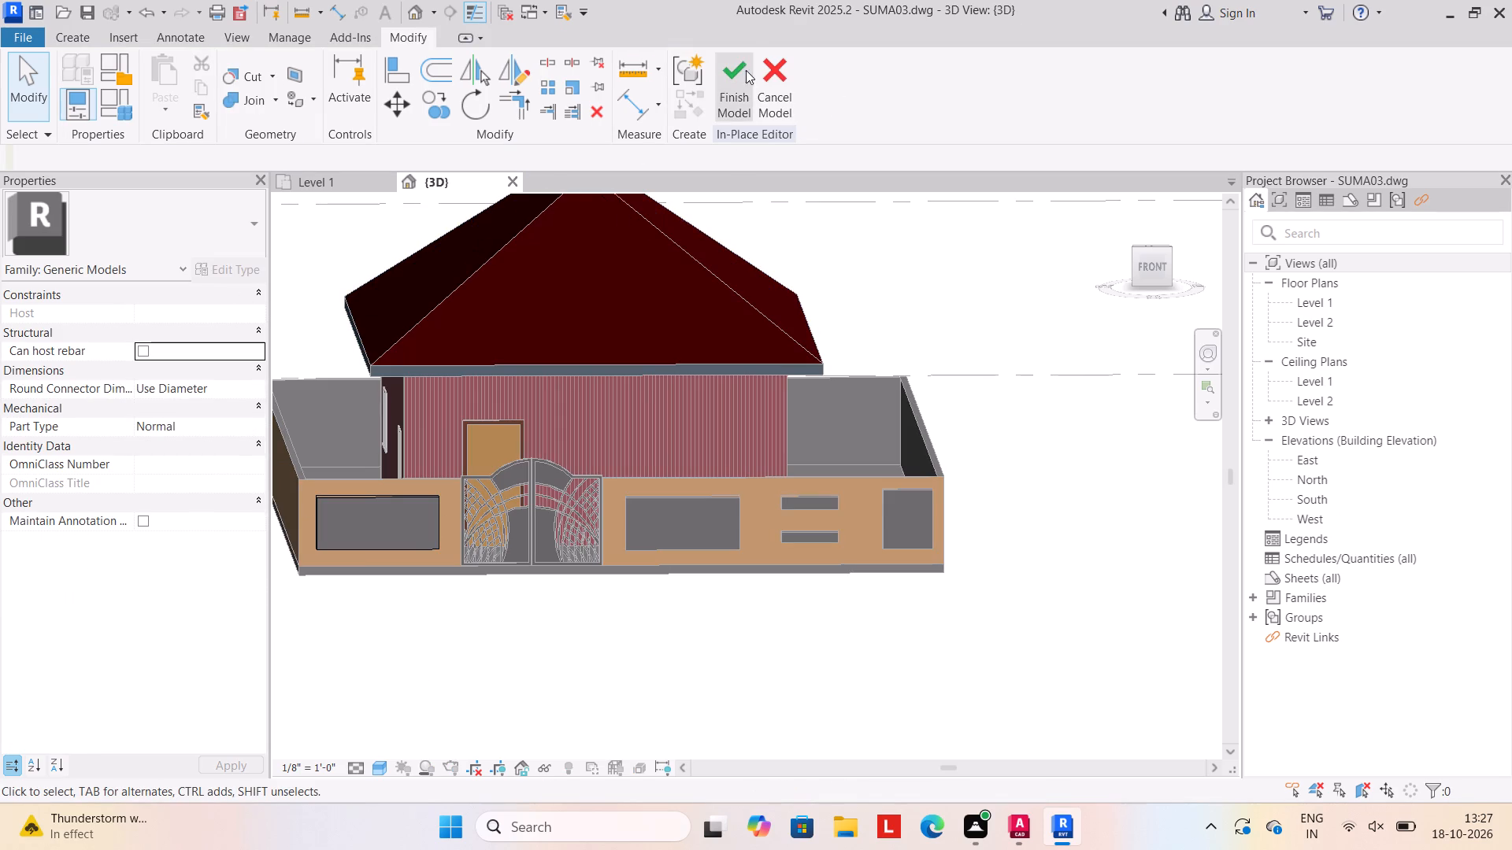
left_click(306, 105)
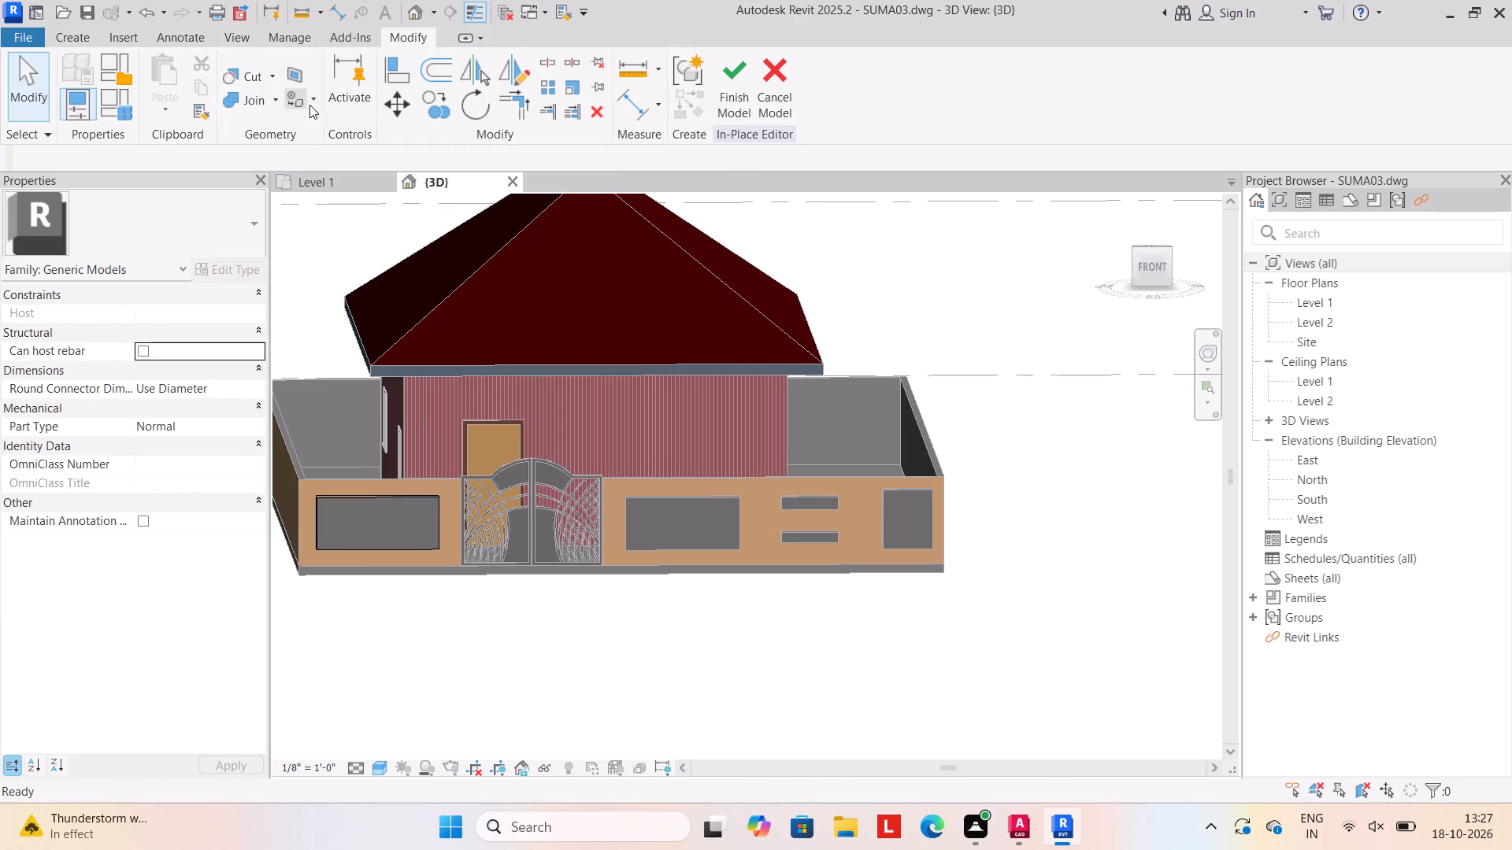
scroll(171, 279, "down", 4)
scroll(169, 279, "up", 4)
scroll(167, 279, "down", 4)
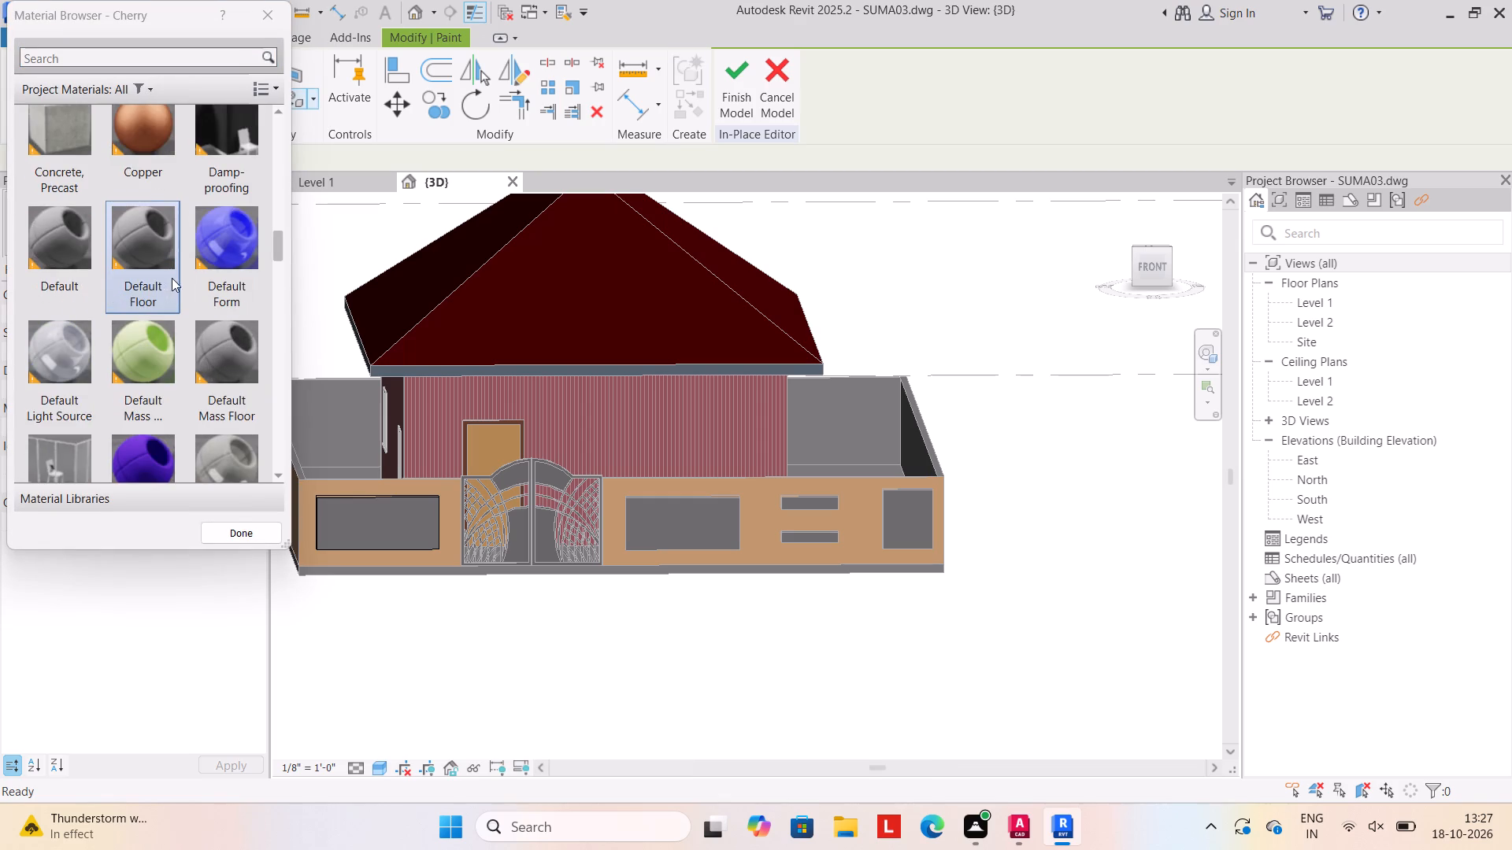
left_click(142, 120)
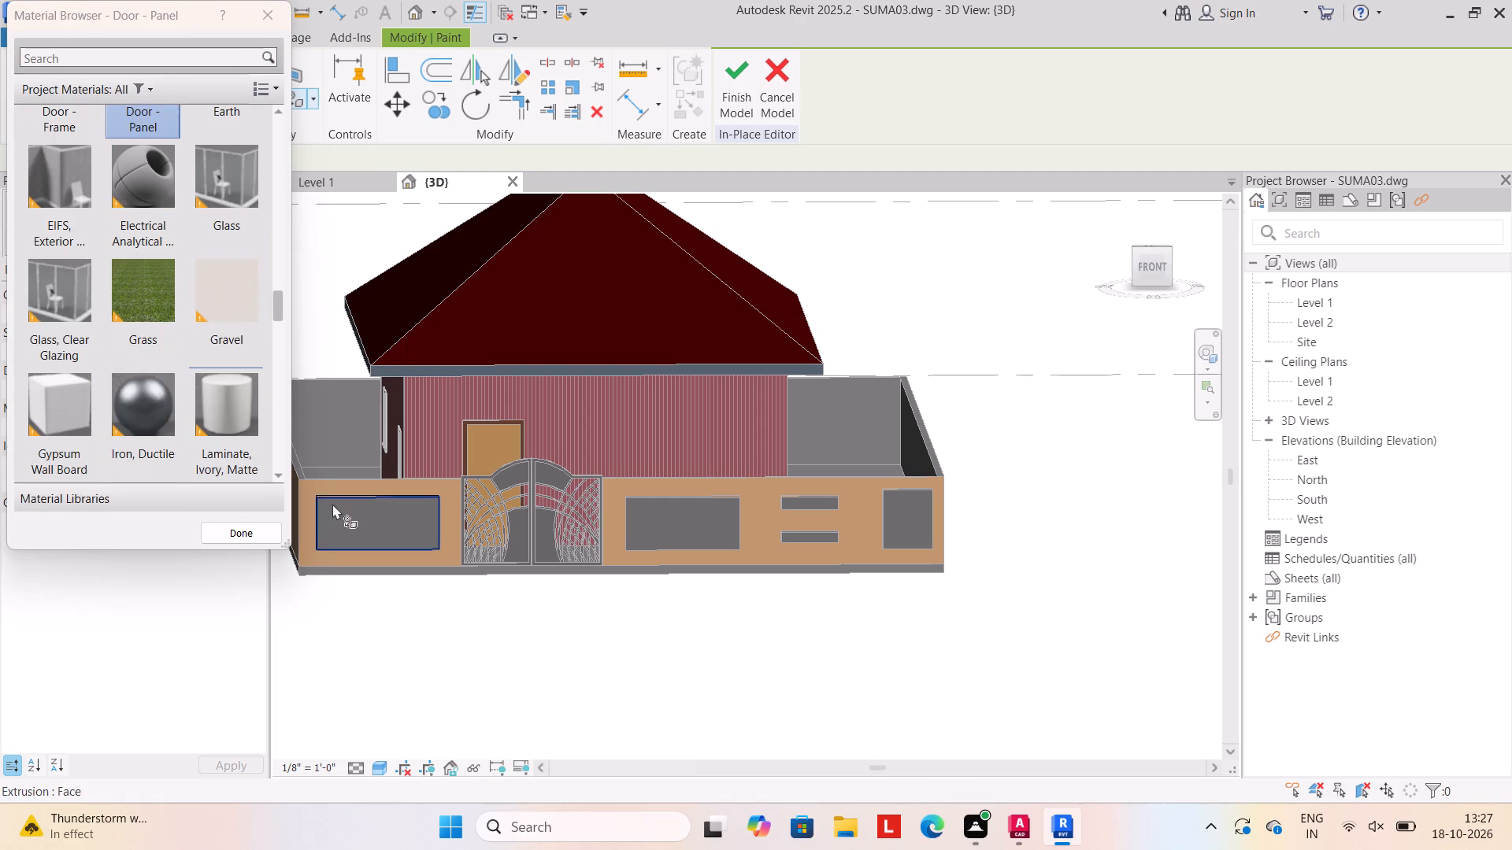
scroll(215, 382, "down", 4)
scroll(208, 383, "up", 4)
left_click(66, 405)
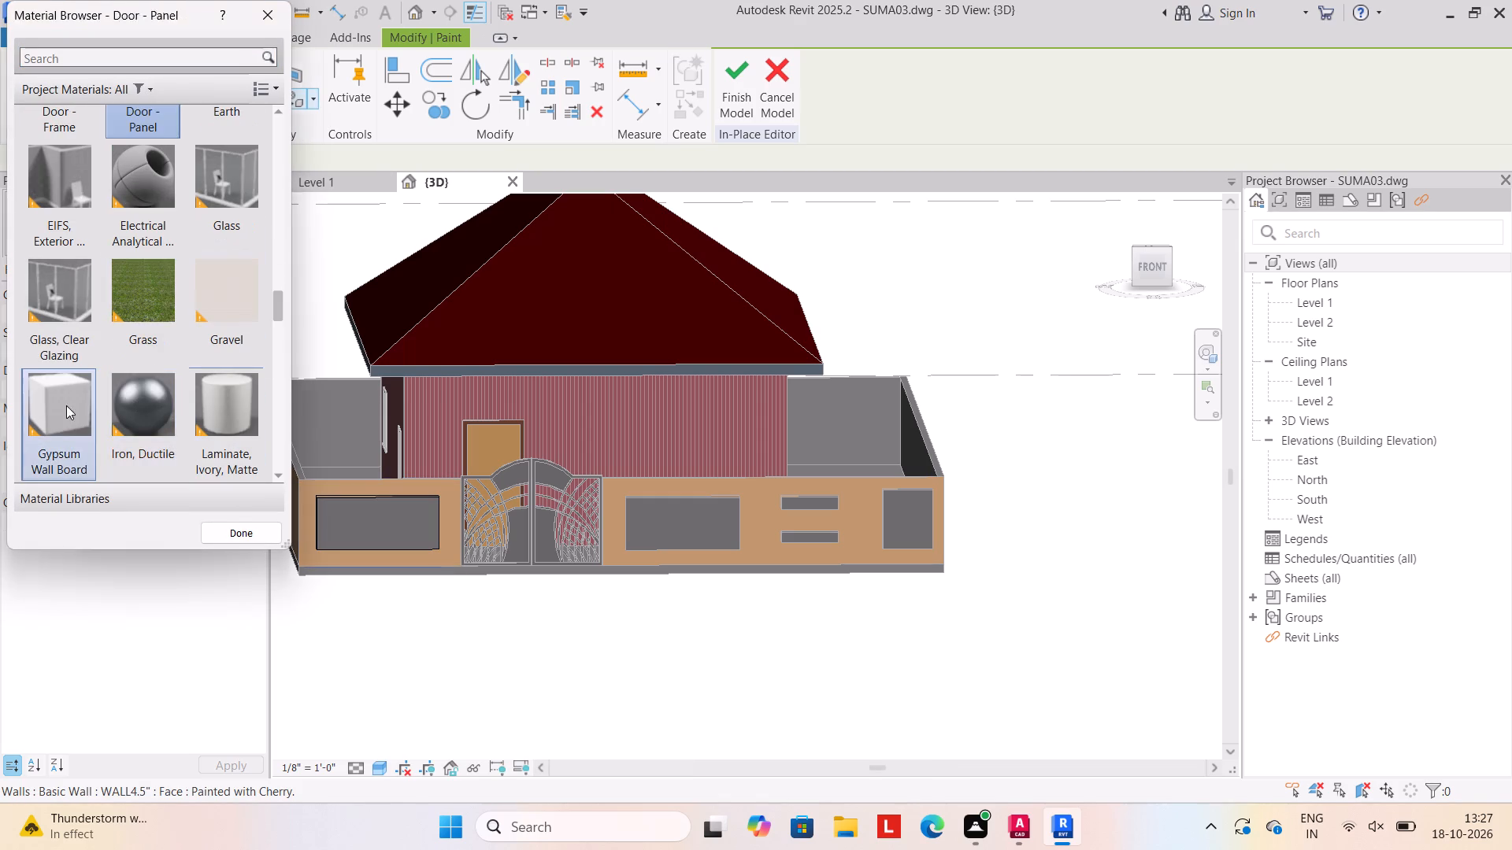
left_click(385, 512)
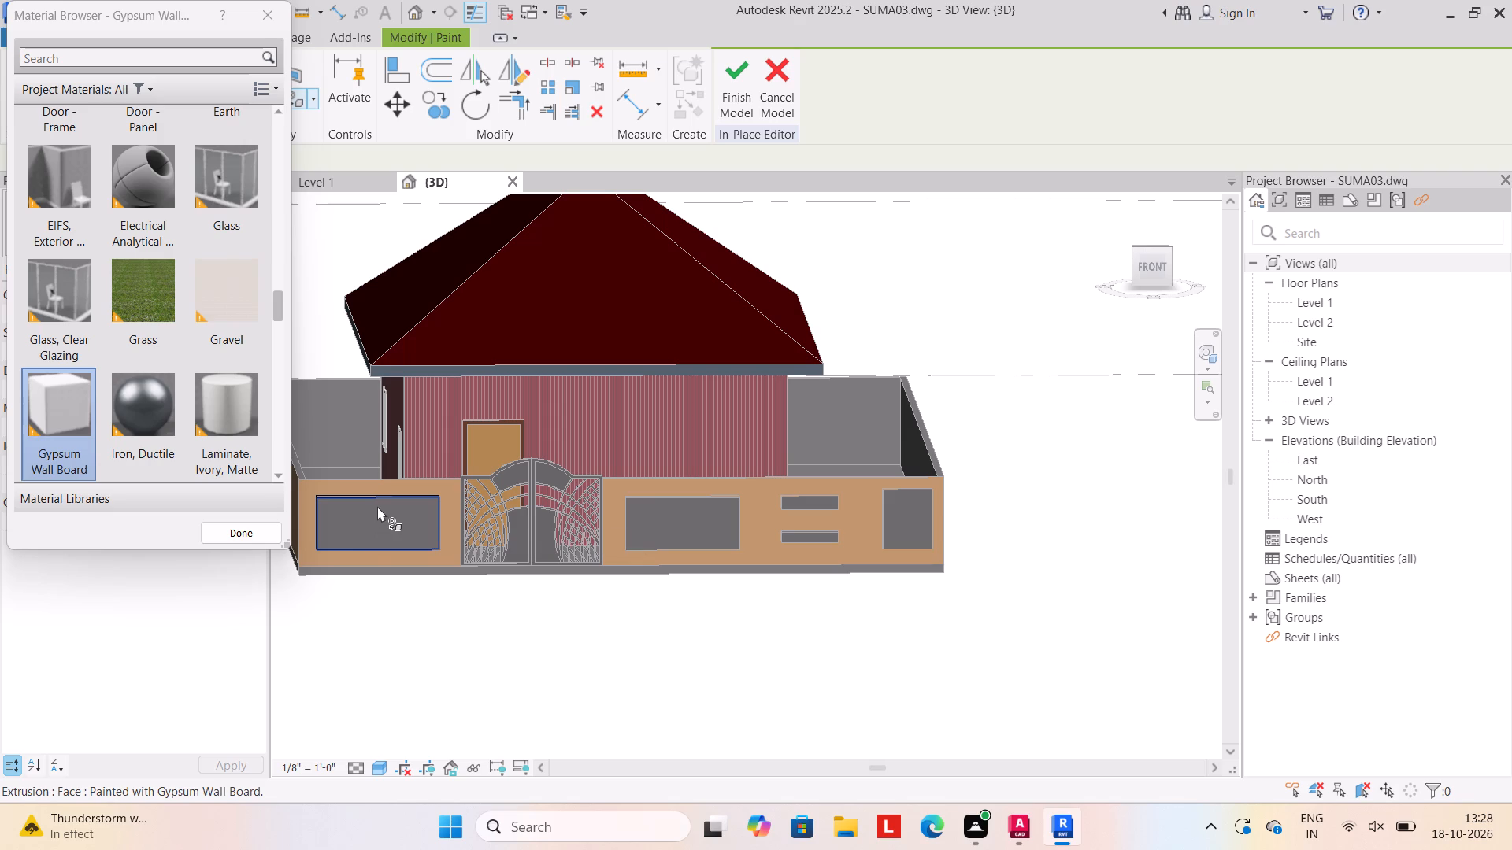
left_click(381, 504)
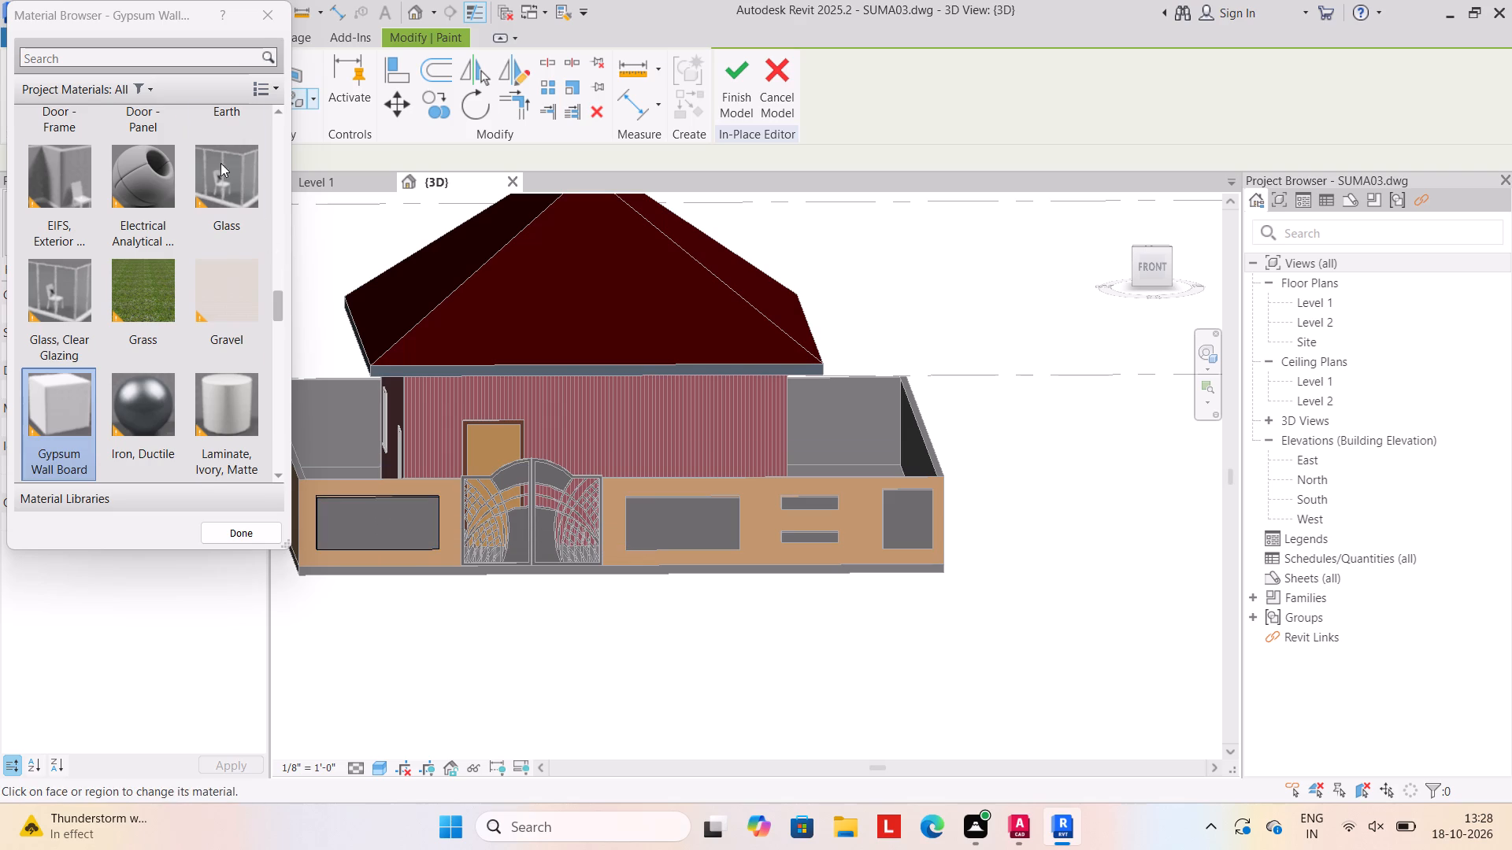
left_click(262, 10)
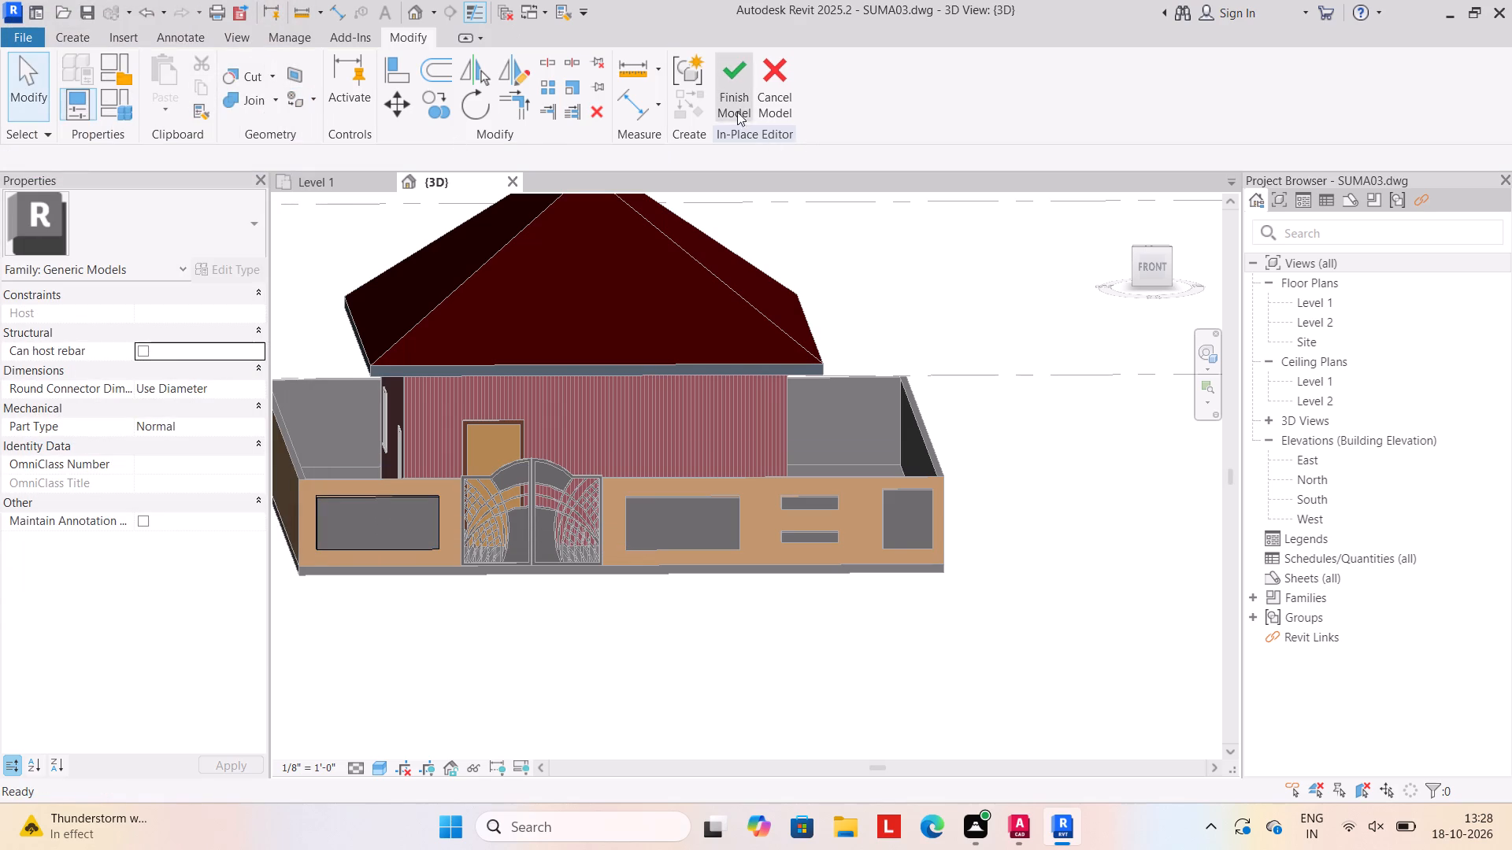
left_click(727, 101)
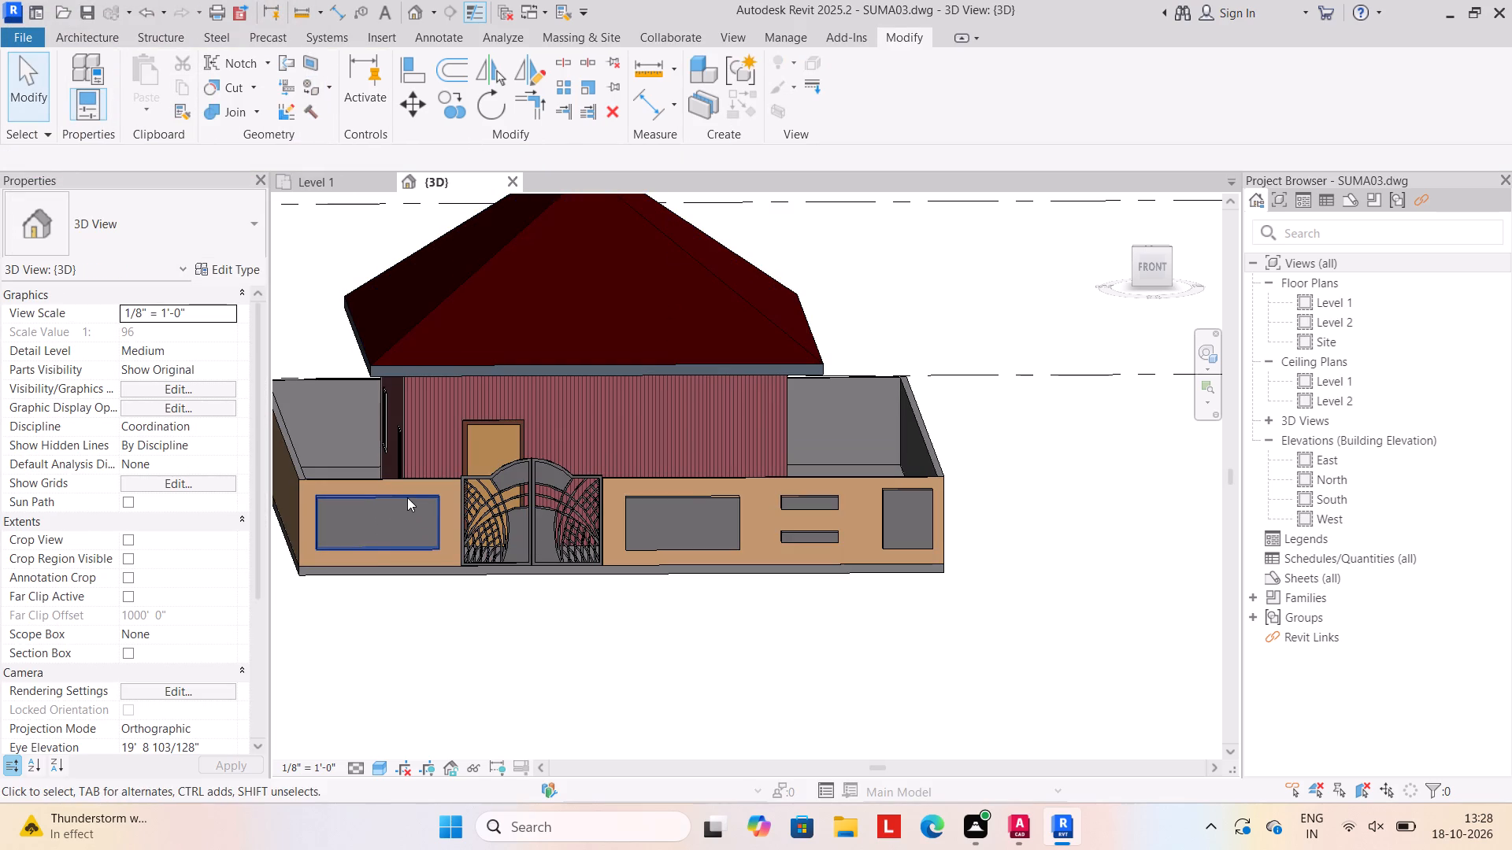
Edit the in-place panel left of the gate, repaint its front face with Parking Stripe, and finish the model.
left_click(407, 497)
left_click(852, 99)
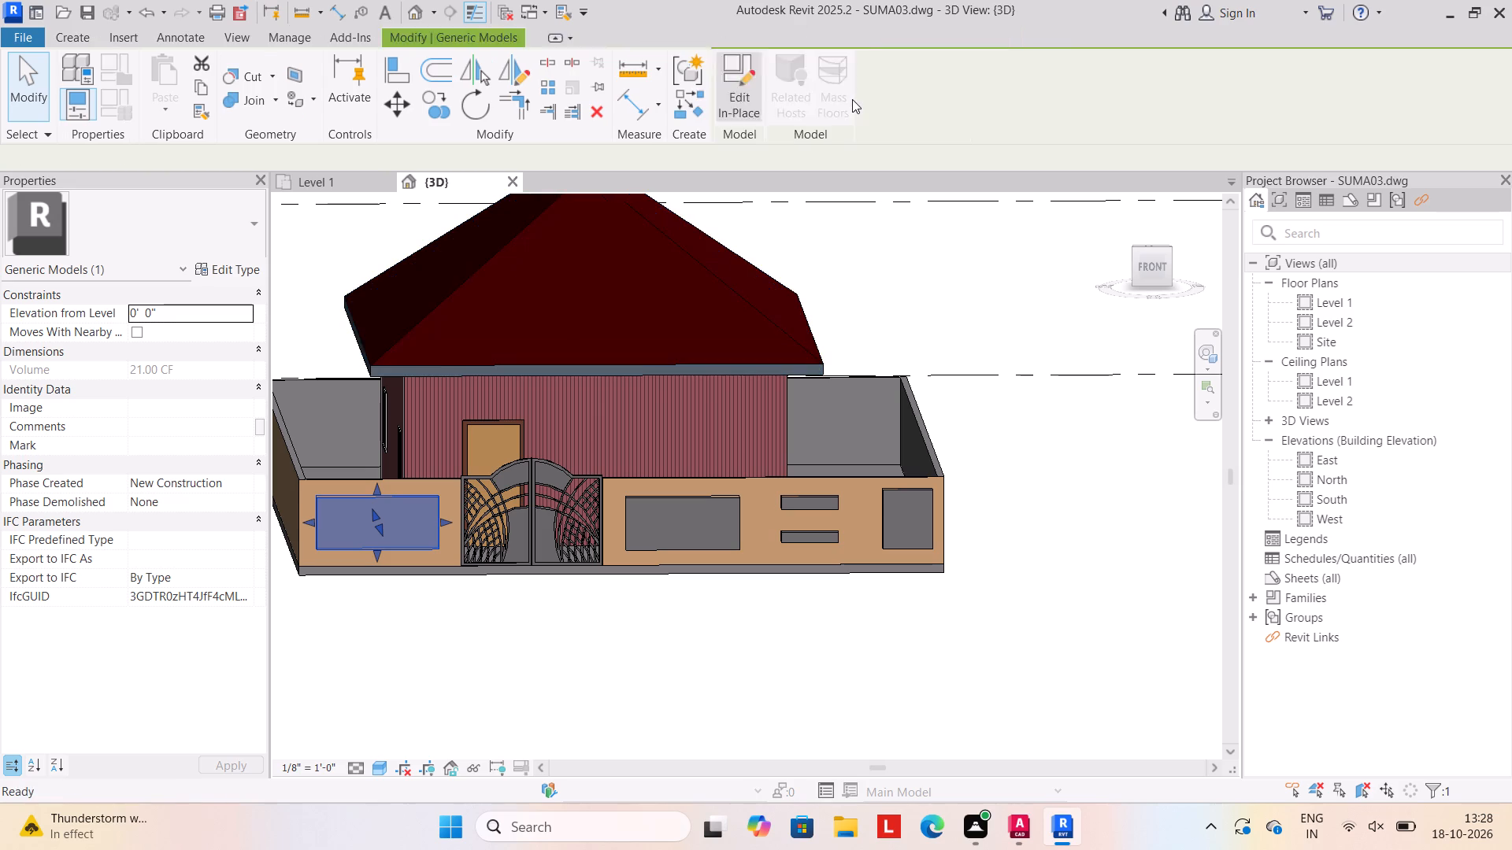
left_click(311, 95)
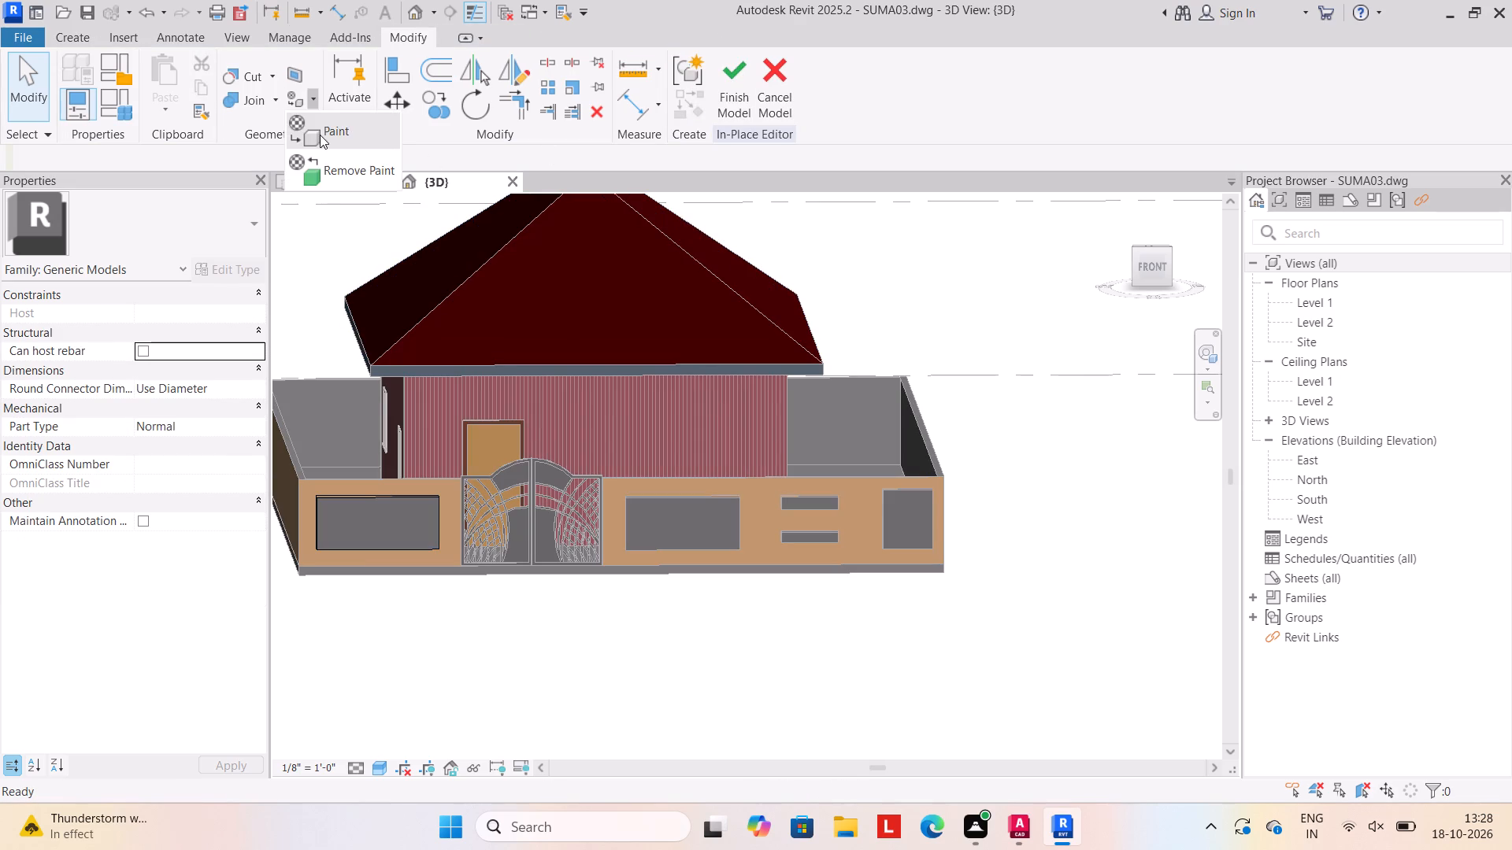
left_click(320, 135)
scroll(217, 344, "down", 2)
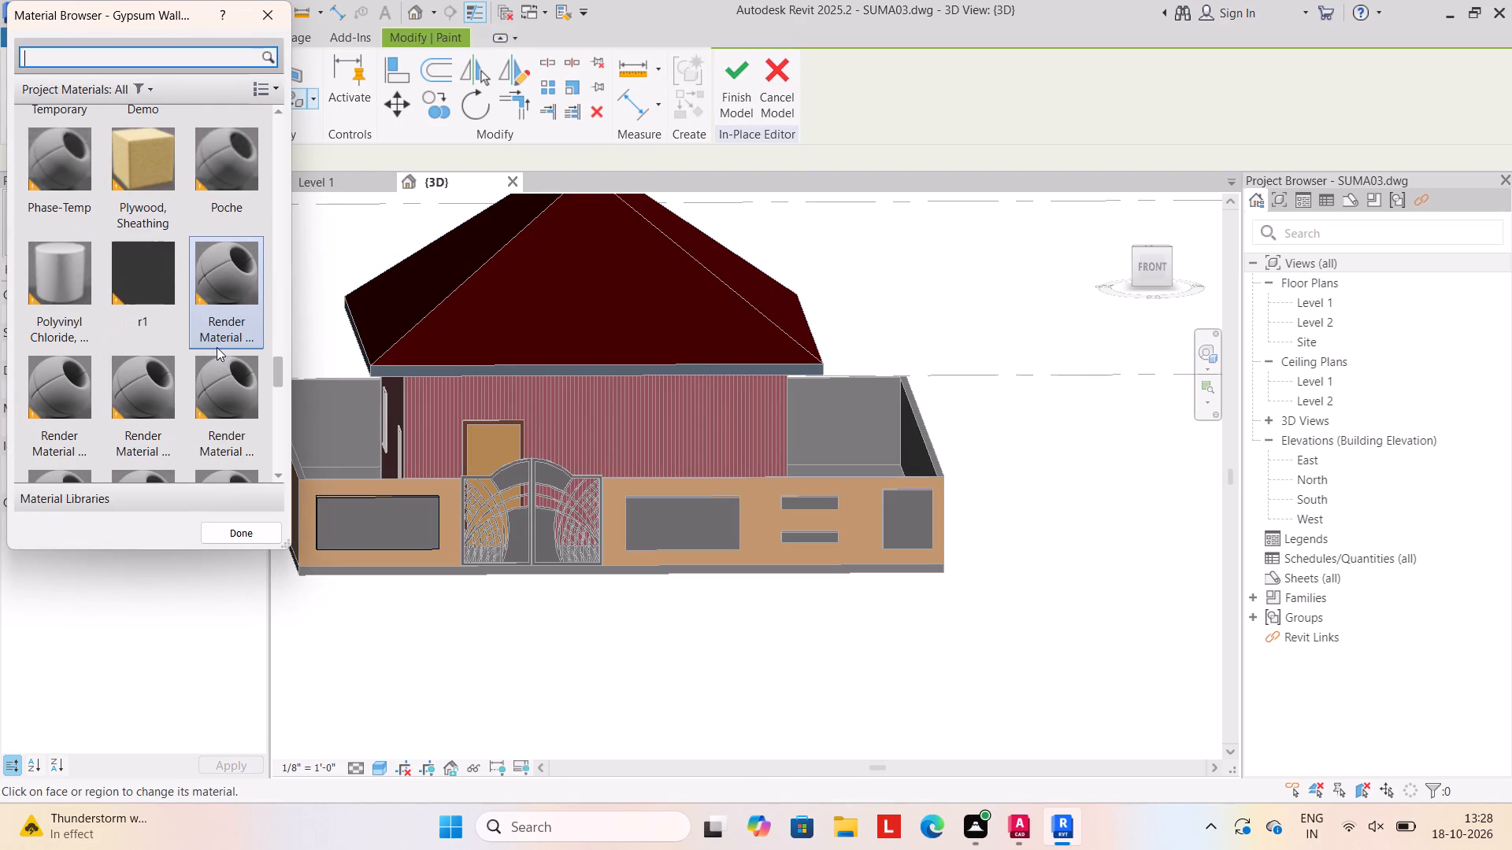
scroll(188, 209, "up", 1)
left_click(234, 142)
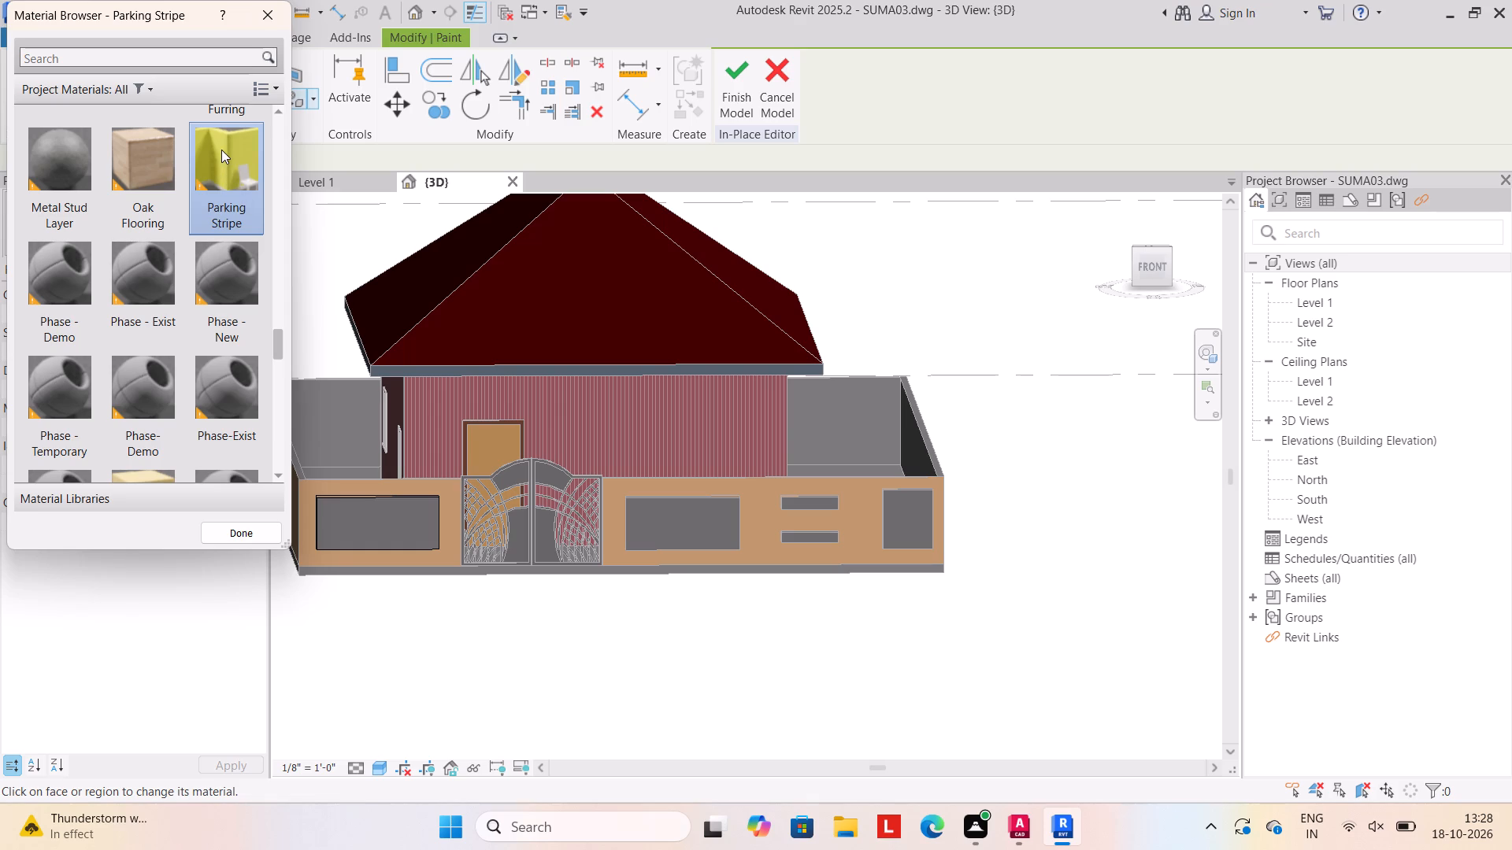
left_click(221, 150)
left_click_drag(349, 527, 350, 511)
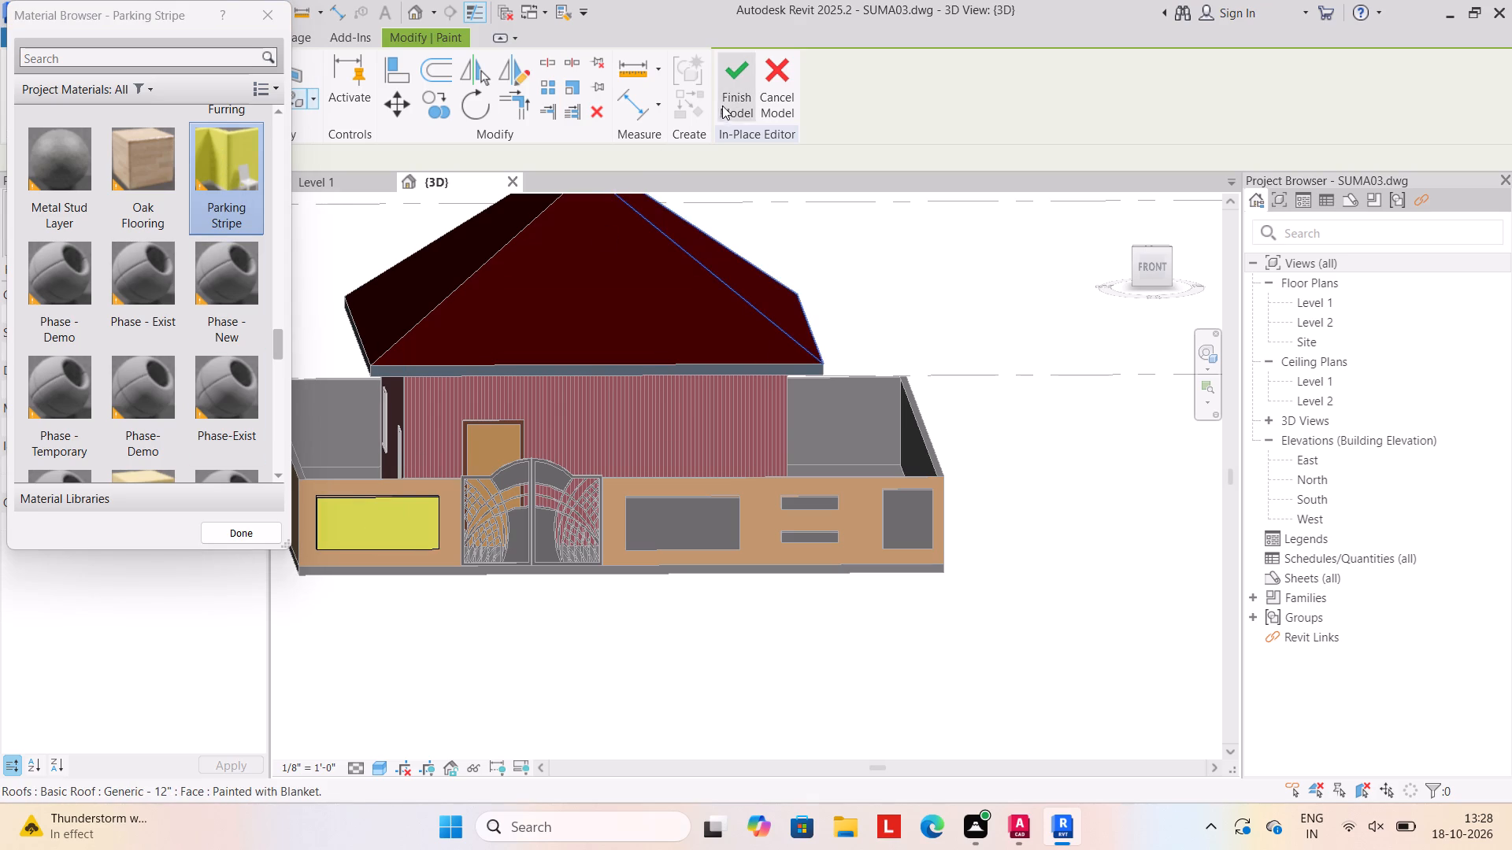
left_click(726, 102)
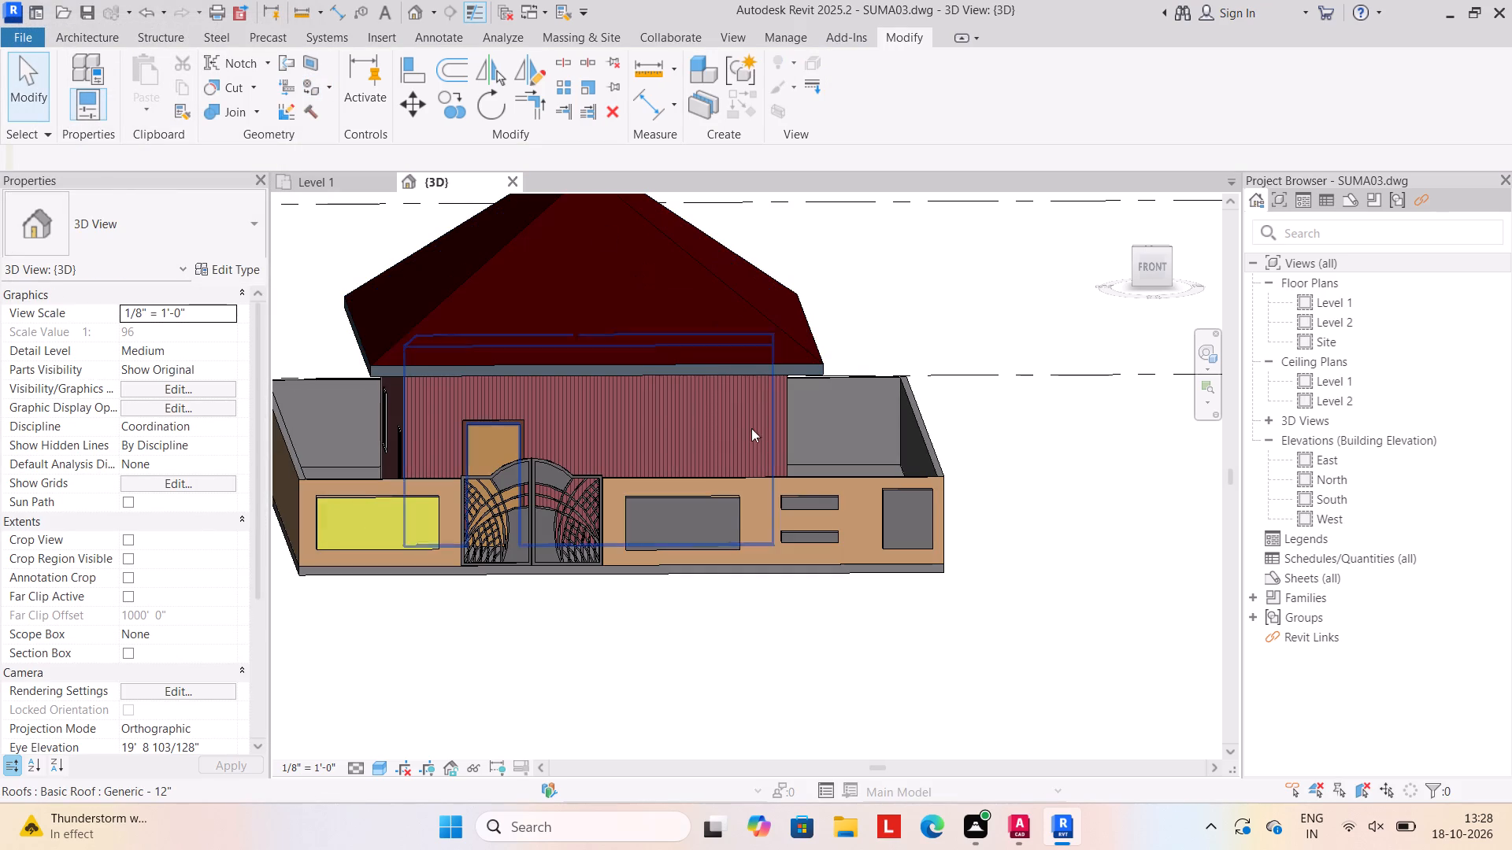
Edit the in-place panels right of the gate, paint their front faces with Vaghi Fabric - C-13CR20, and finish the model.
left_click(736, 518)
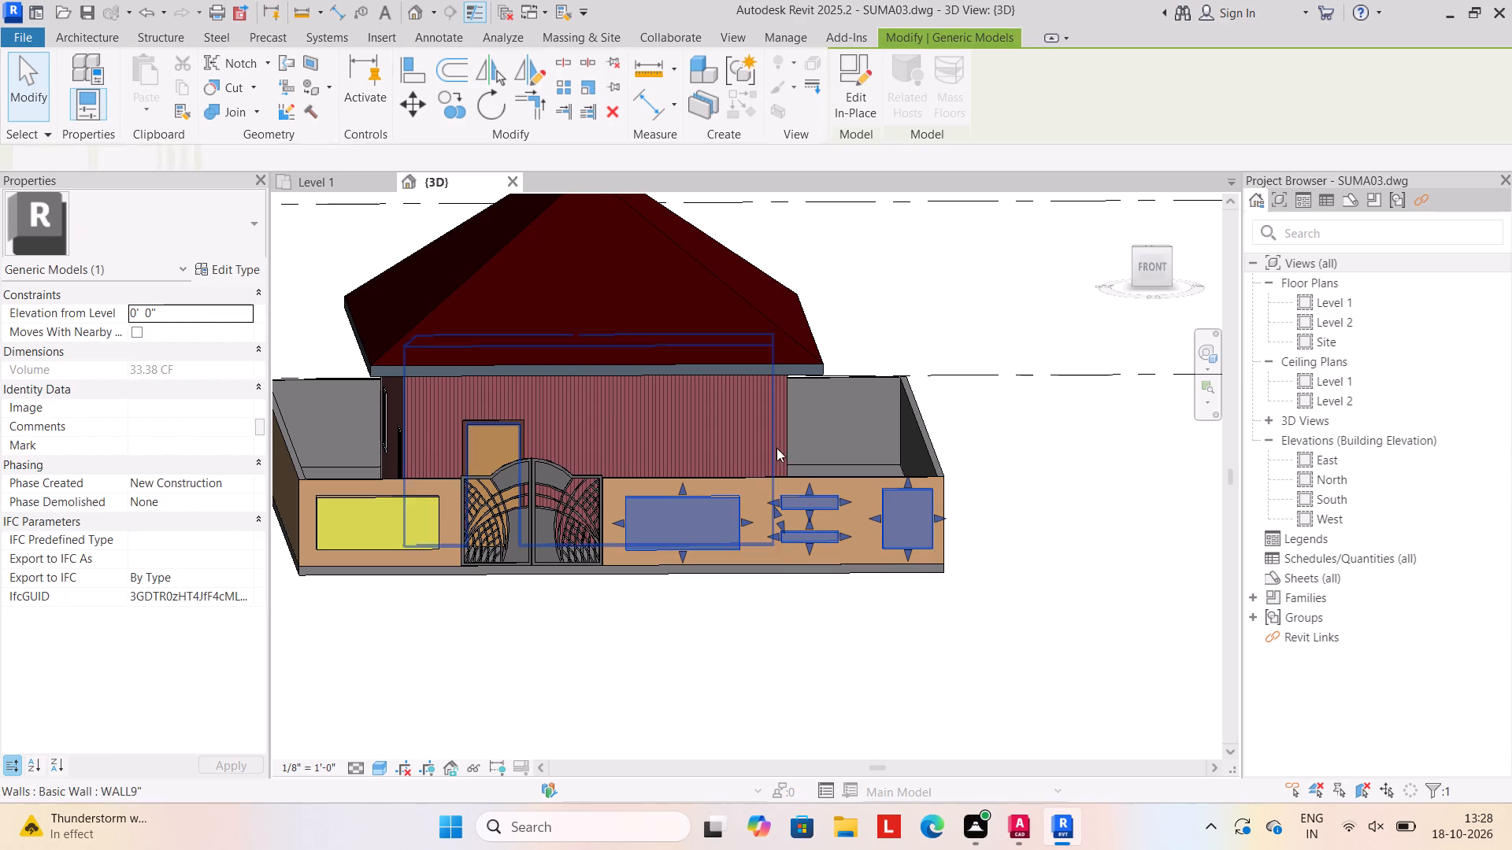
left_click(864, 109)
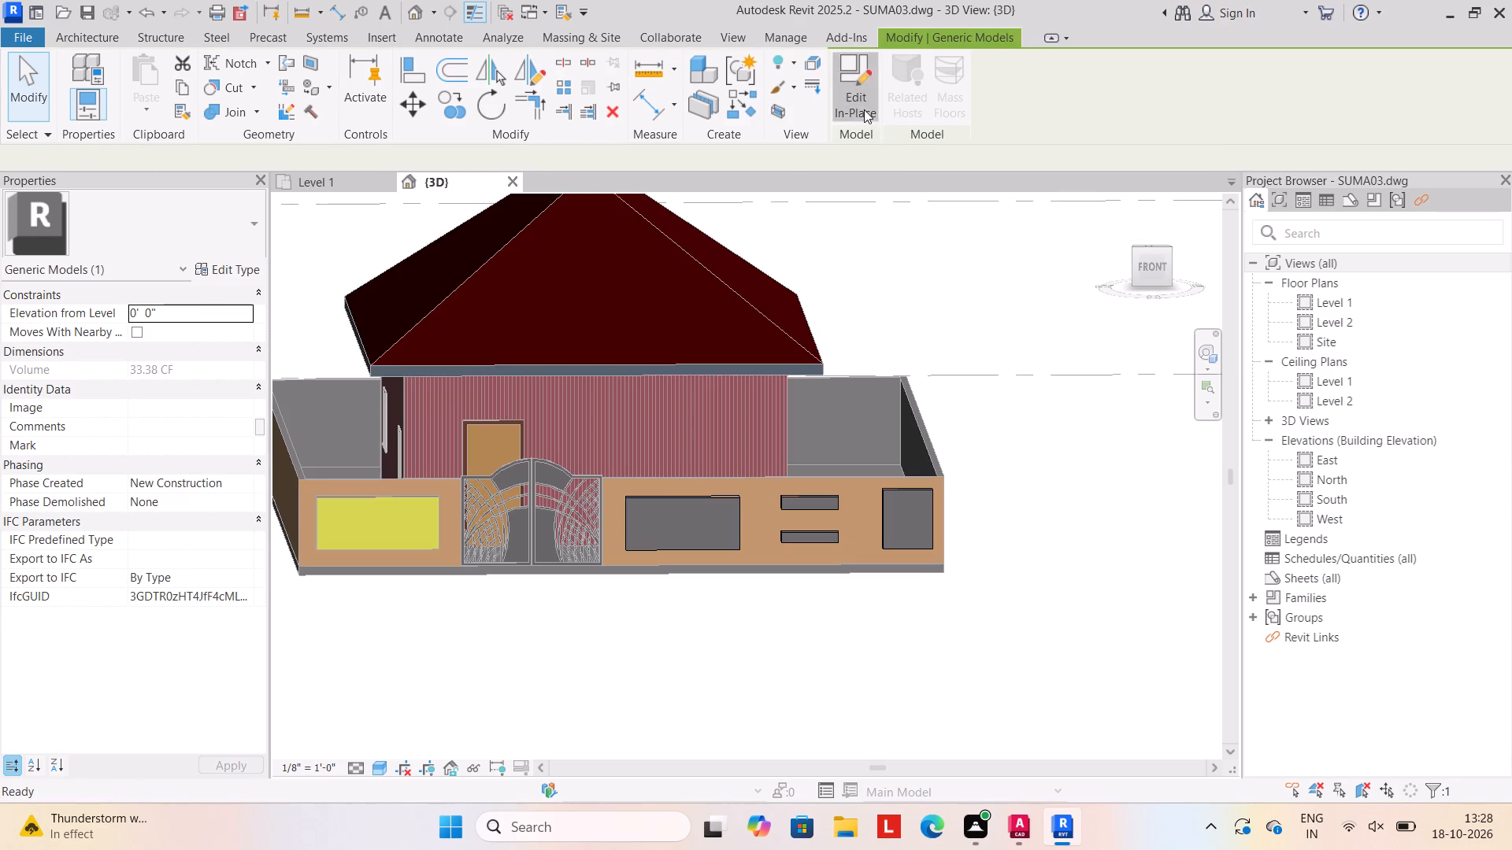
left_click(310, 97)
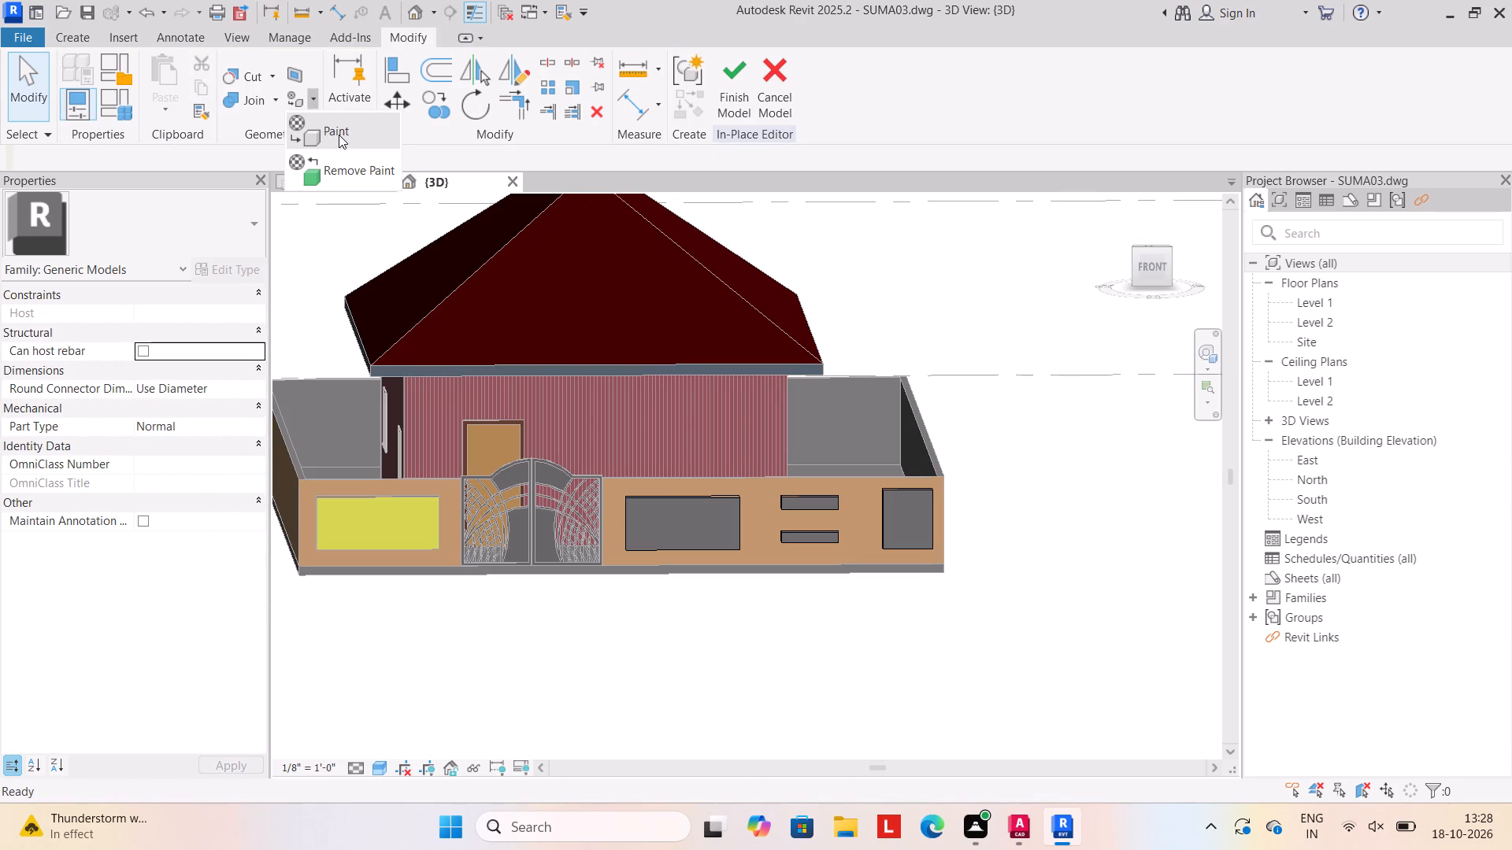
left_click(339, 135)
scroll(210, 334, "down", 4)
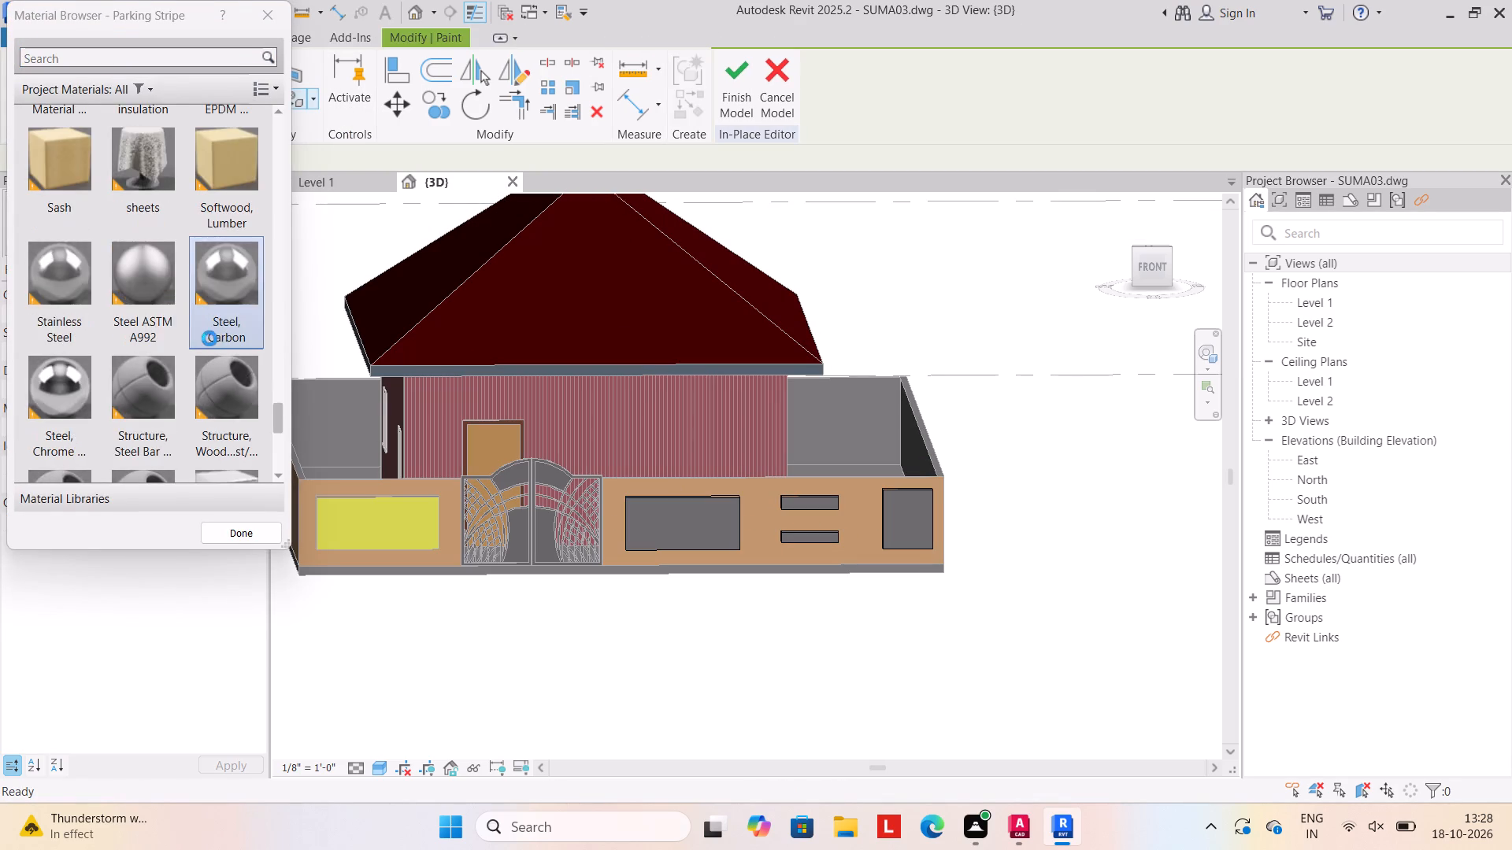
scroll(209, 338, "down", 1)
scroll(209, 339, "up", 5)
scroll(209, 339, "down", 5)
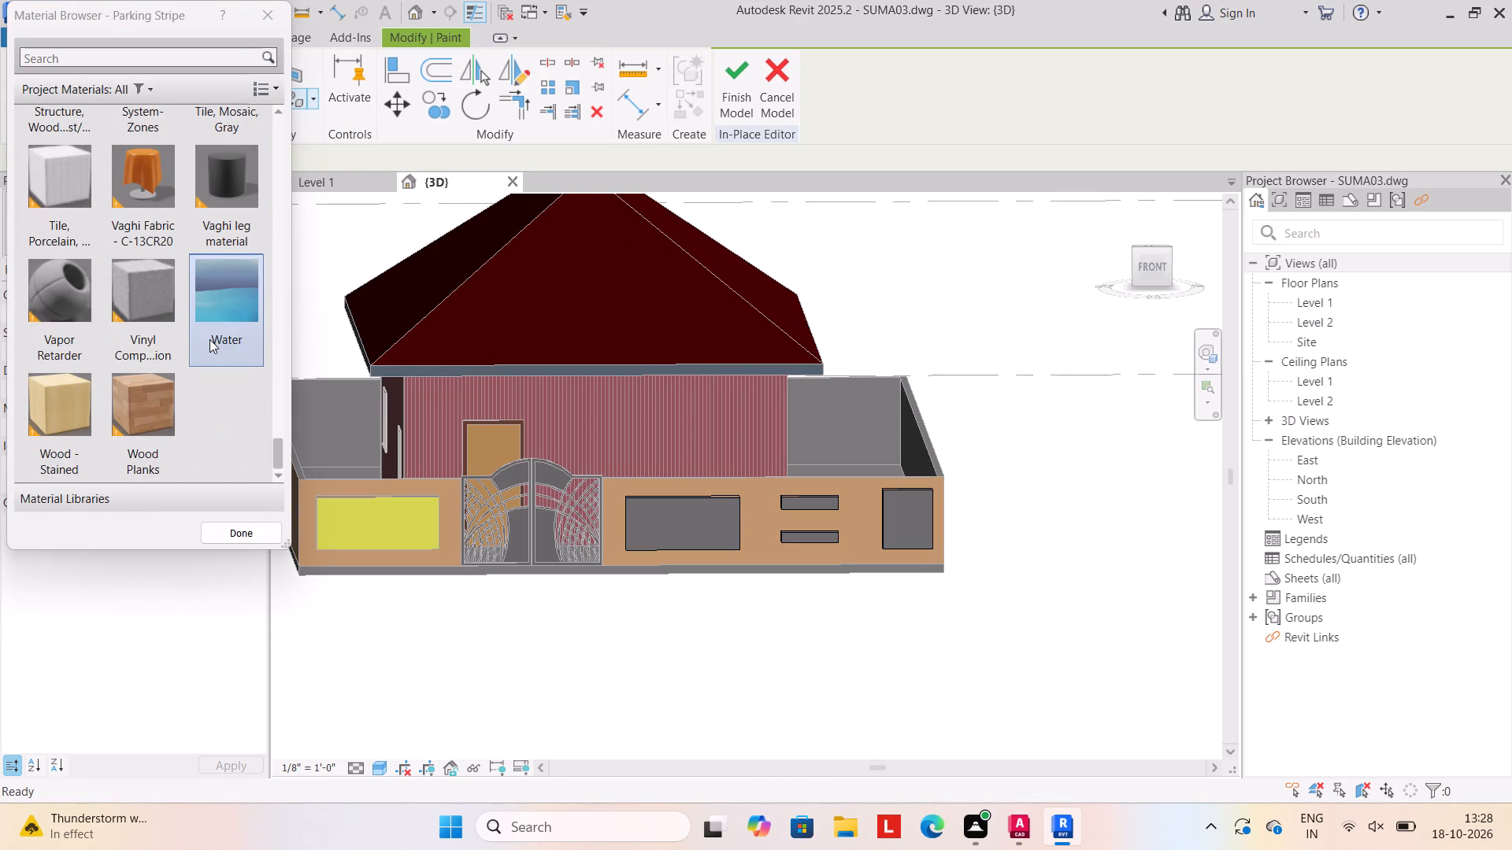
left_click(139, 177)
left_click_drag(691, 514, 693, 507)
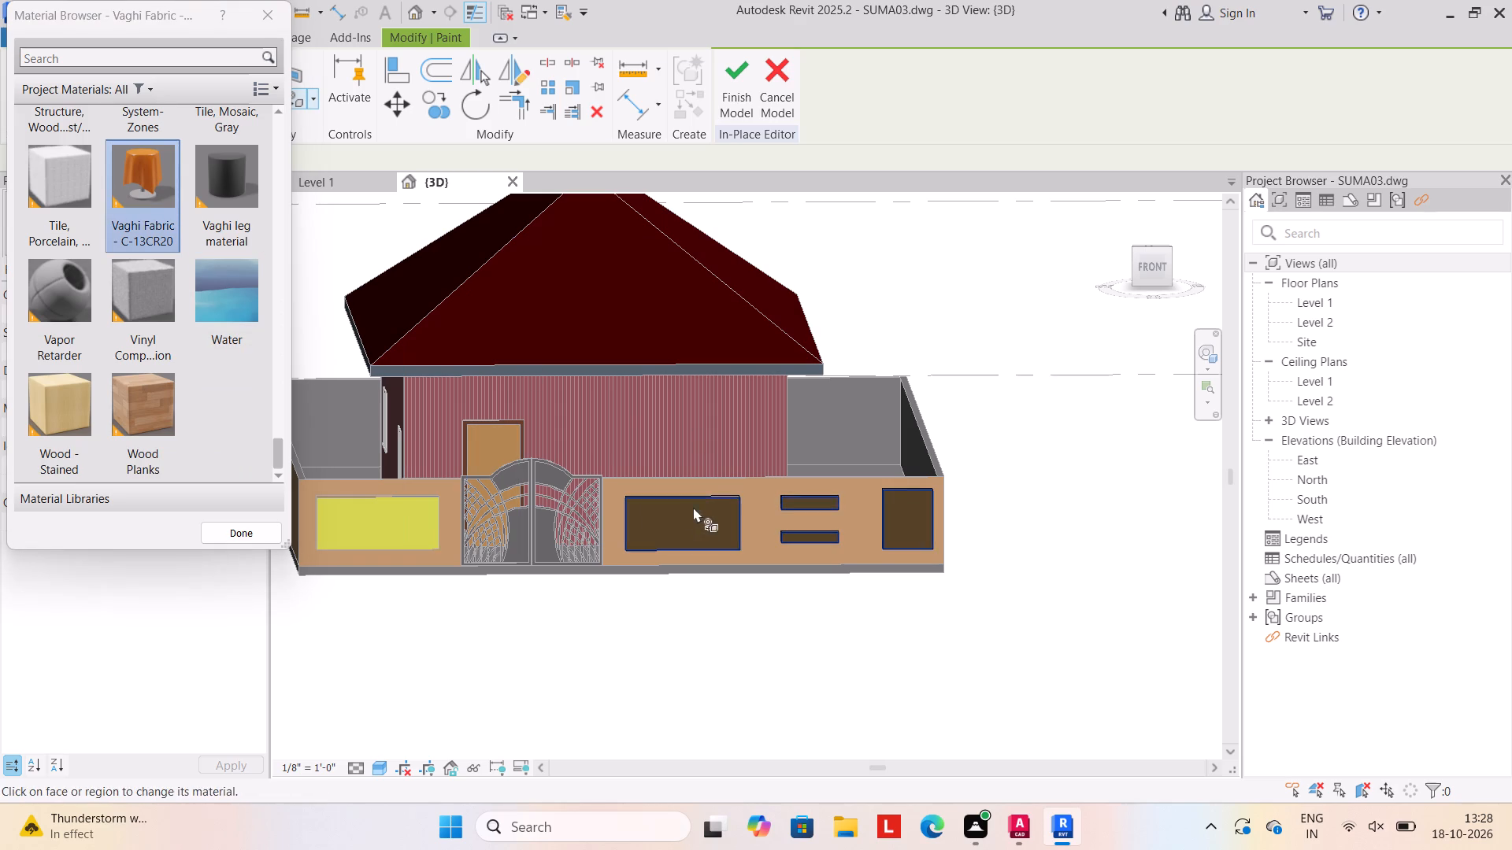
left_click_drag(693, 507, 694, 504)
left_click(757, 72)
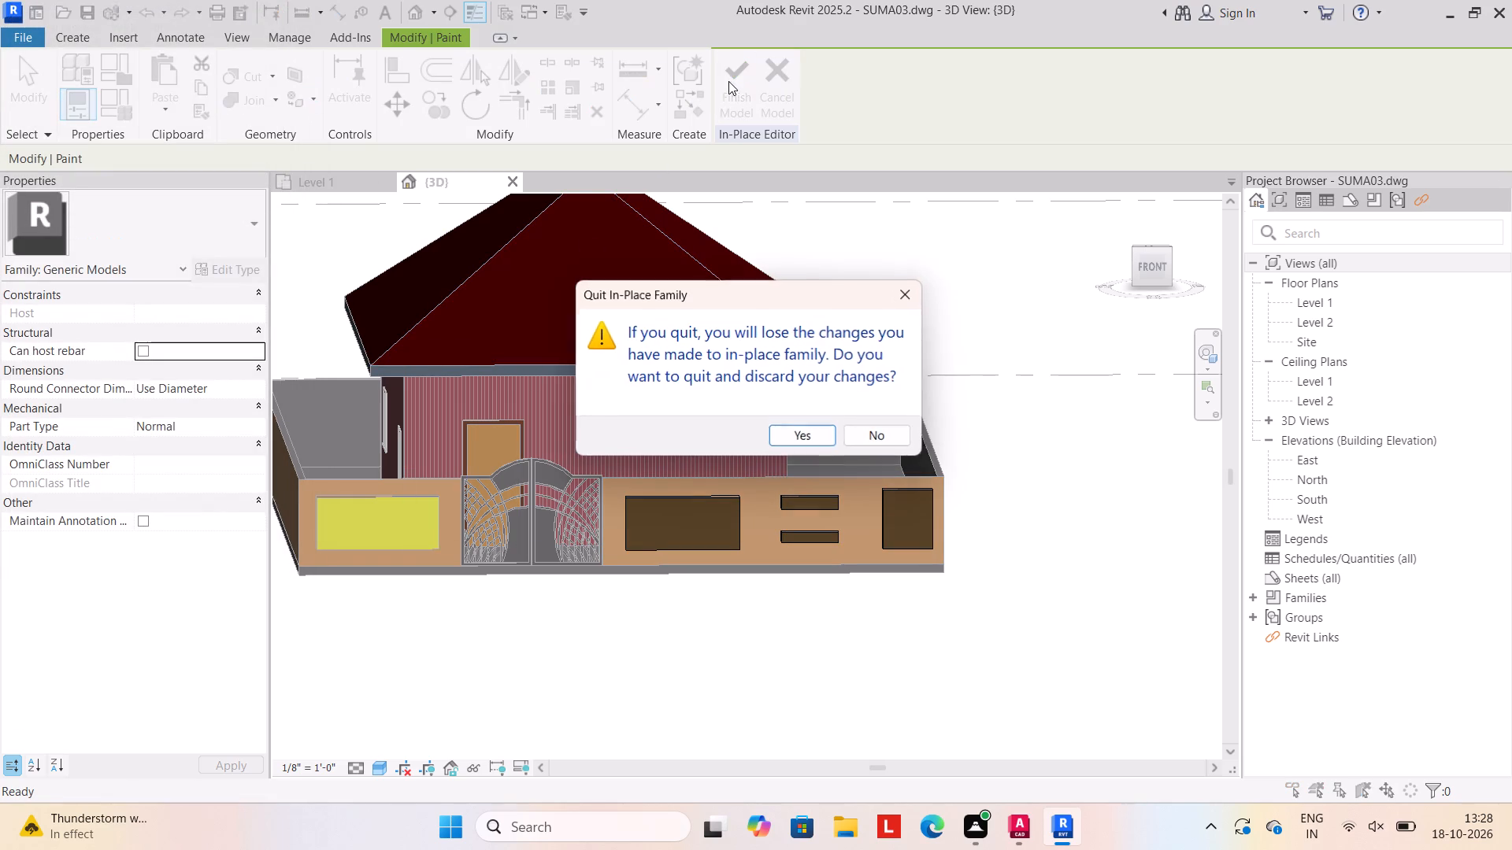
left_click(913, 301)
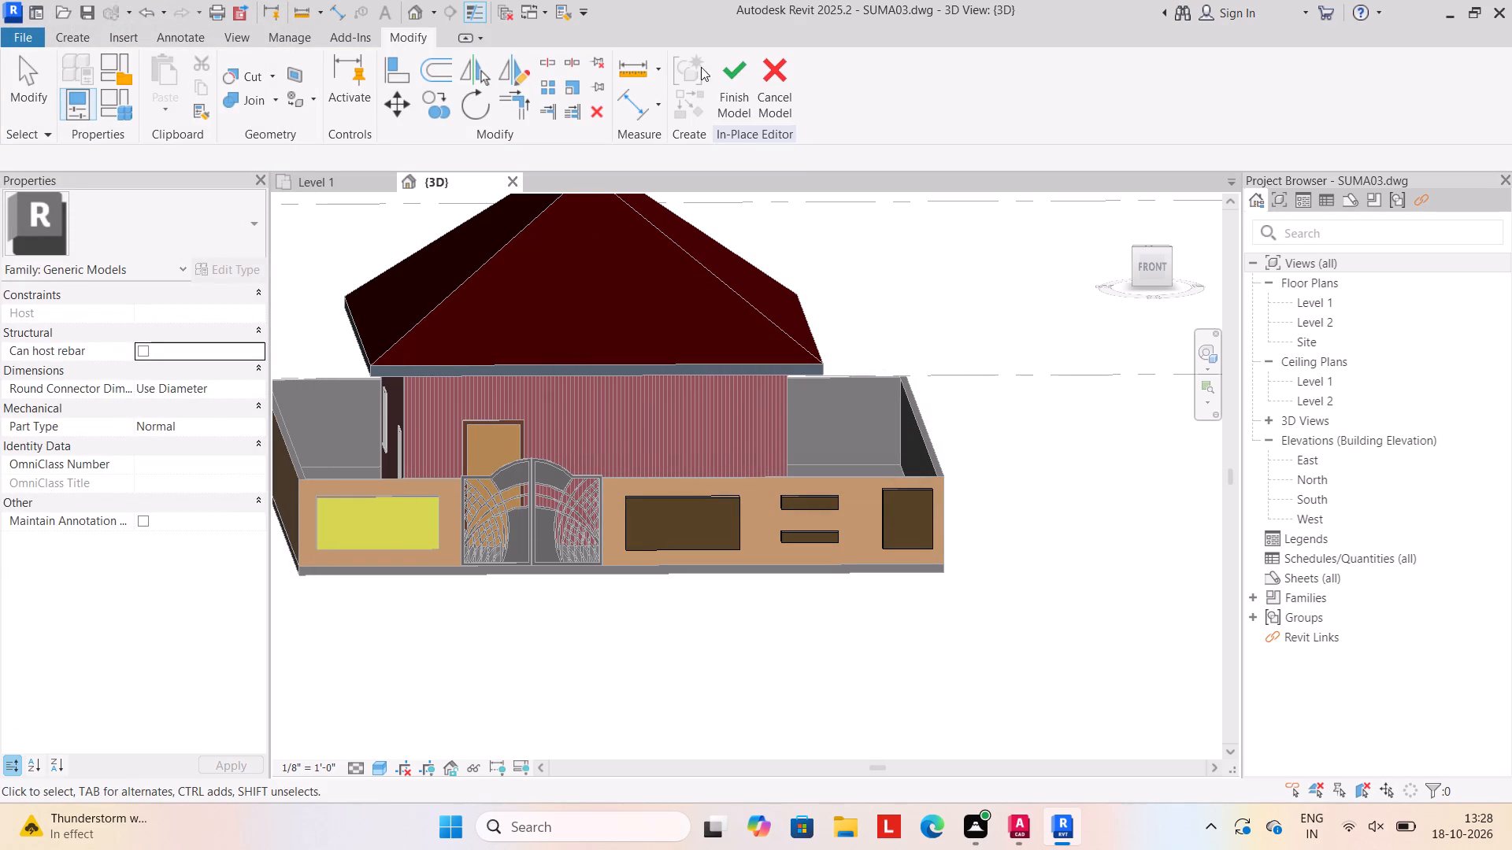
left_click(743, 68)
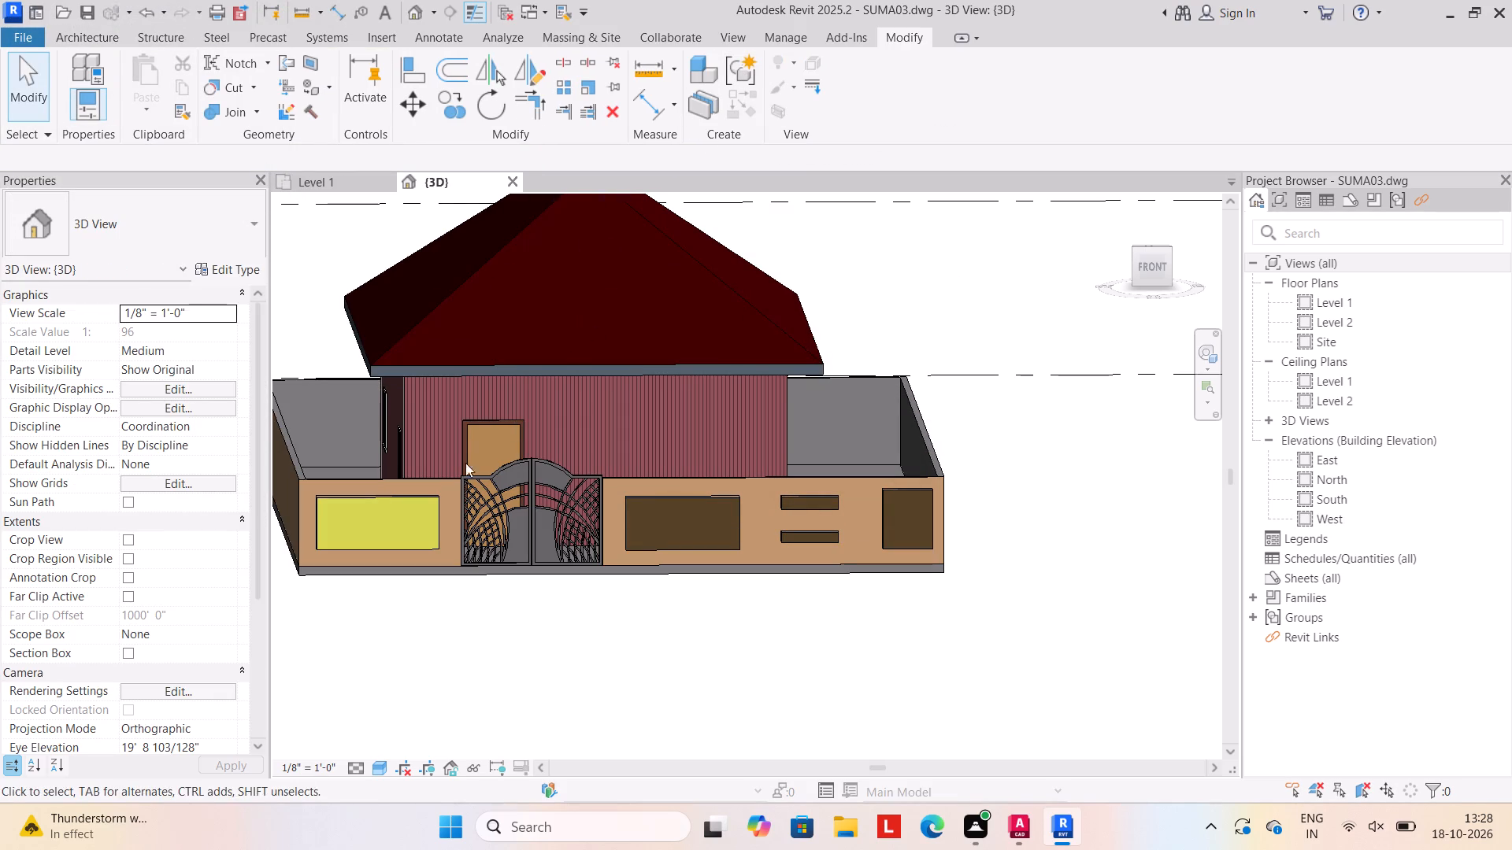
Review the whole house and its painted boundary wall from the front in the 3D view.
scroll(465, 475, "down", 2)
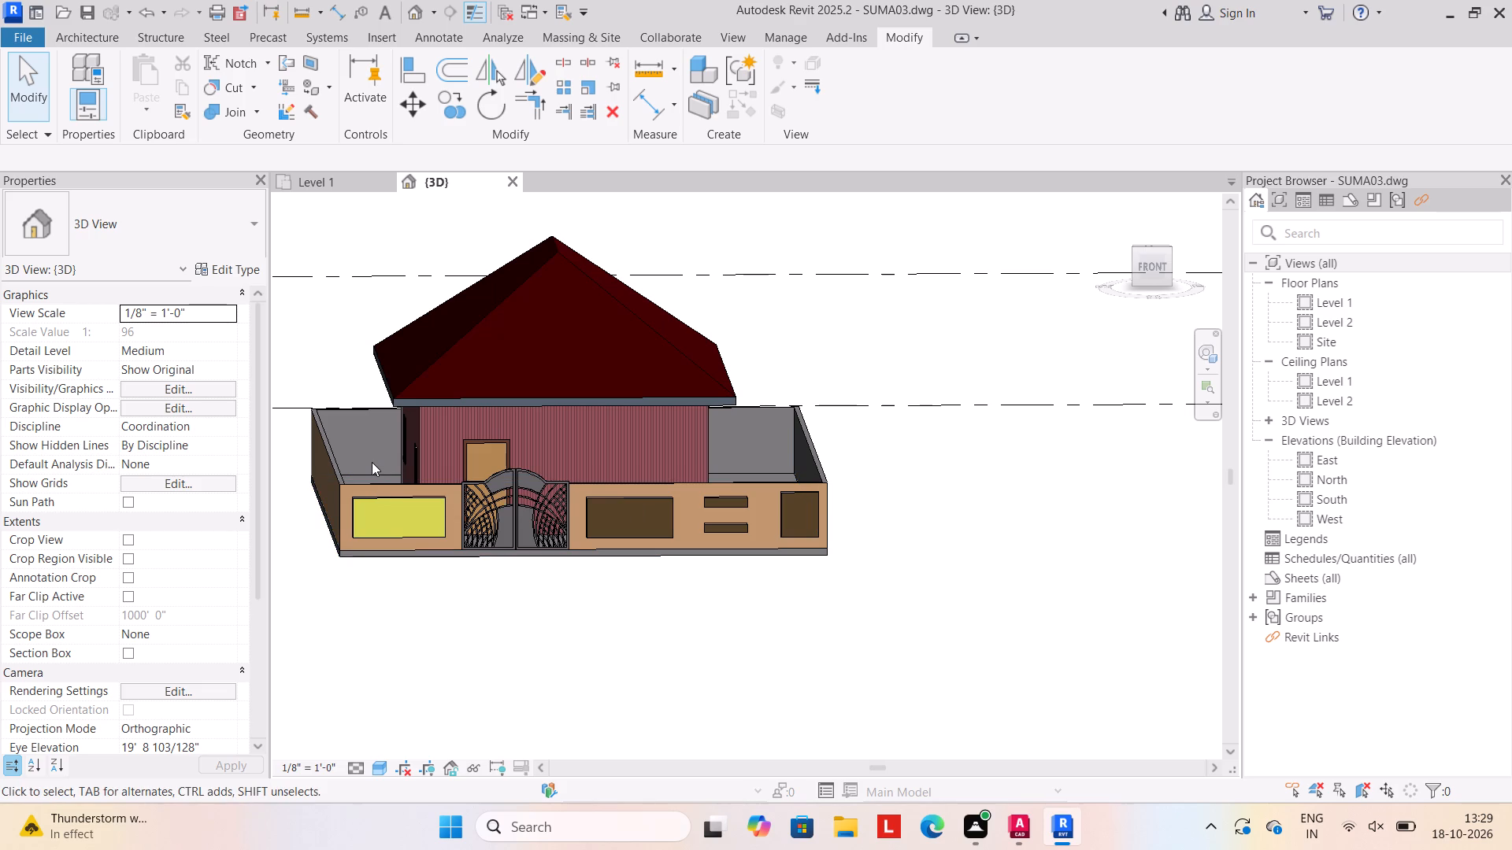
scroll(617, 556, "down", 2)
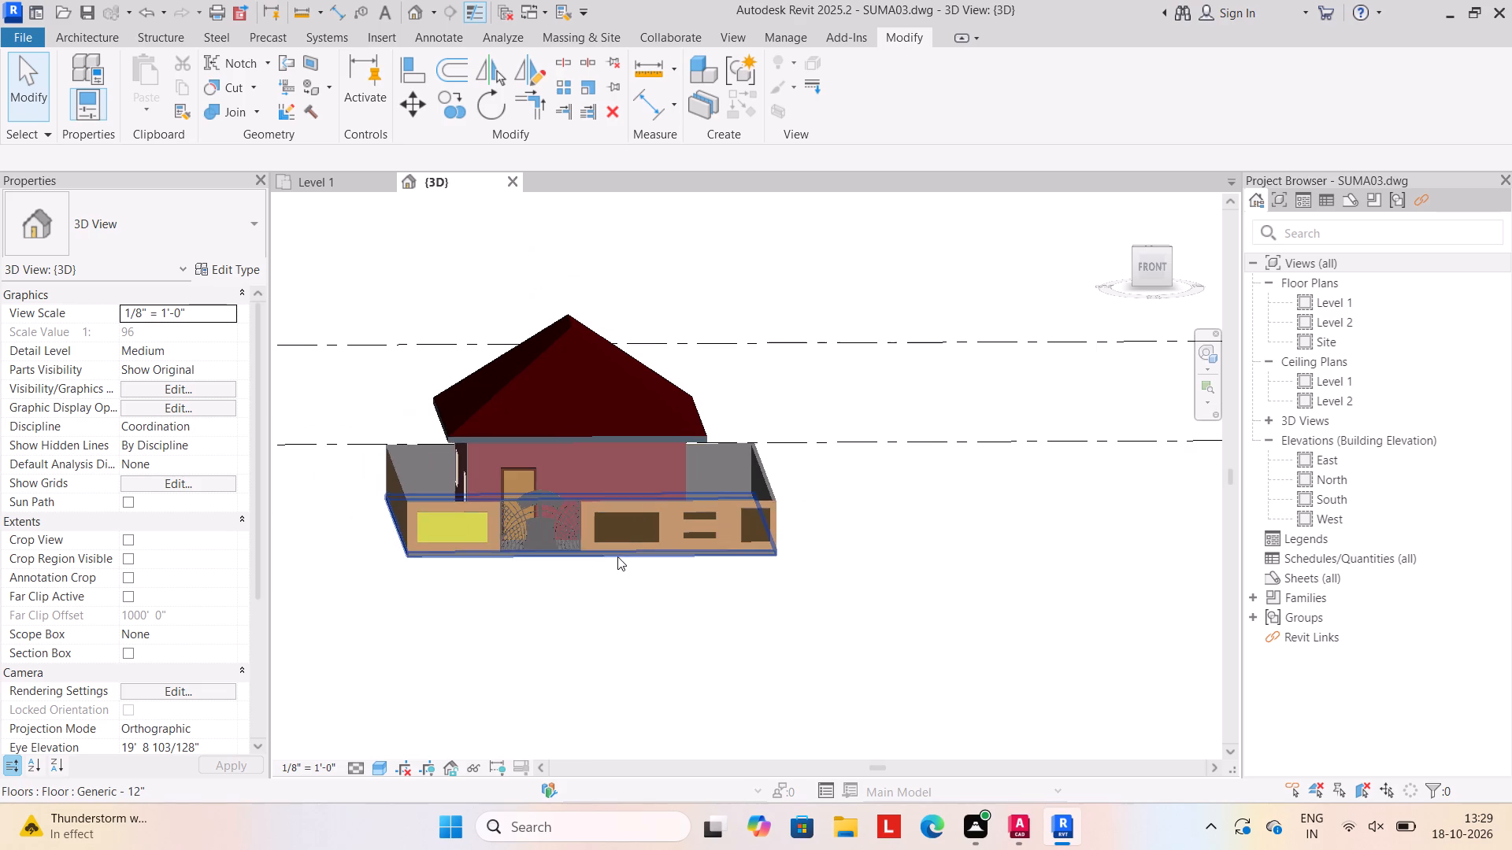
middle_click_drag(730, 566, 665, 586)
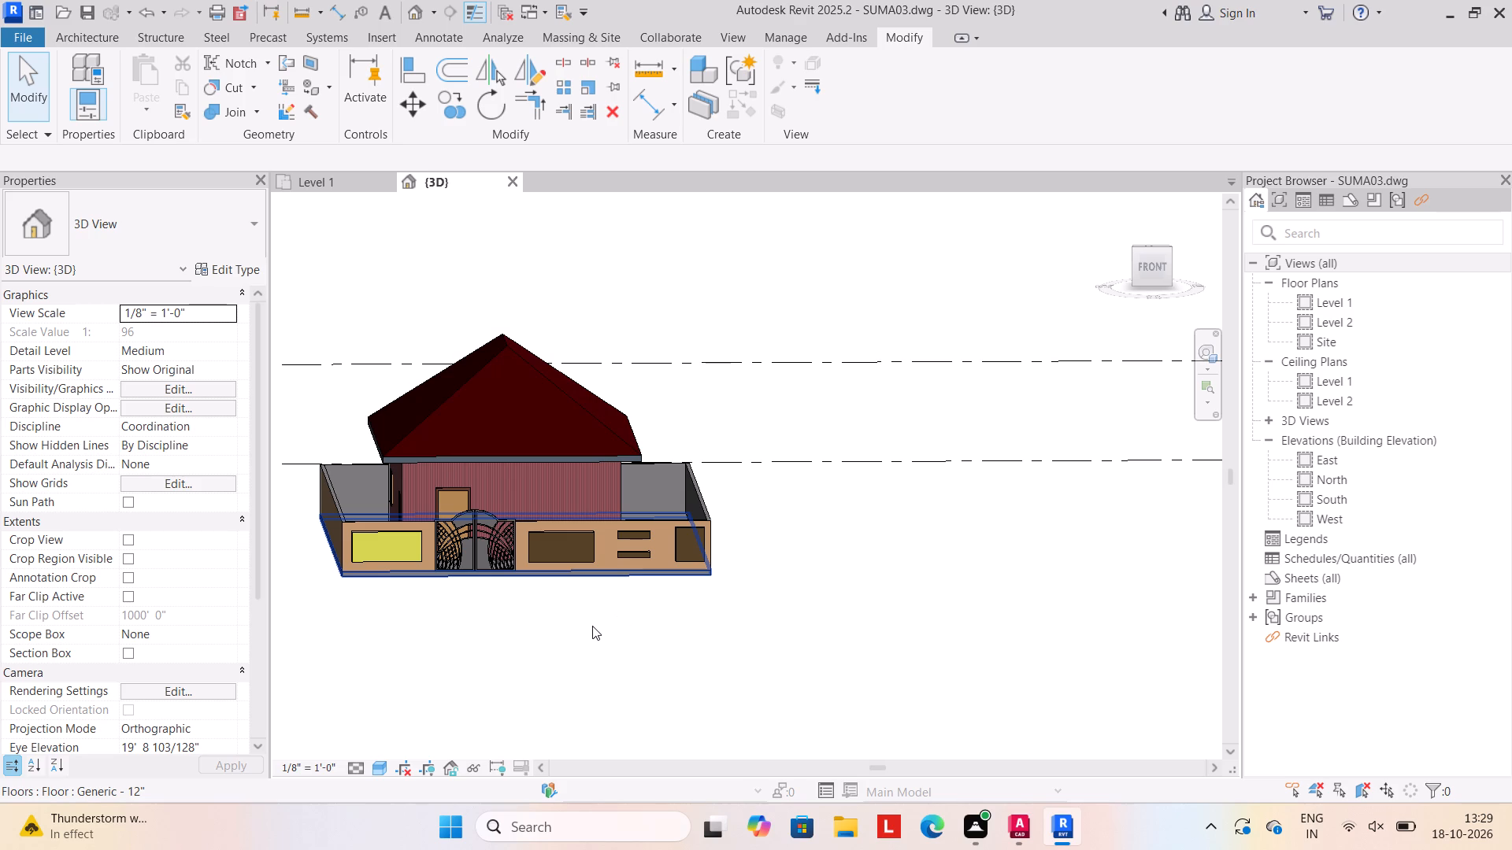
middle_click_drag(598, 626, 660, 620)
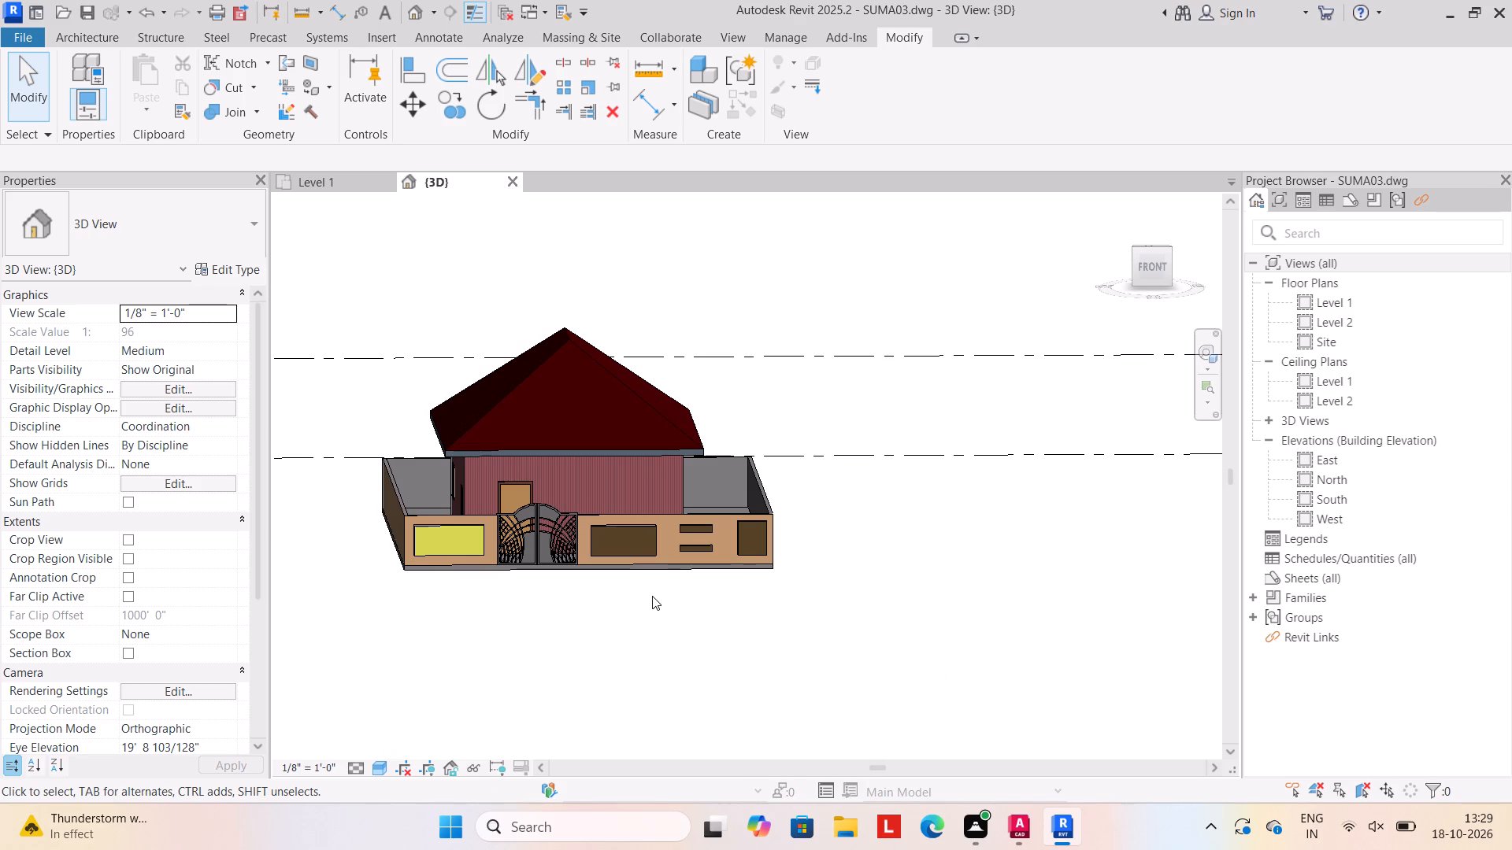
scroll(710, 578, "up", 1)
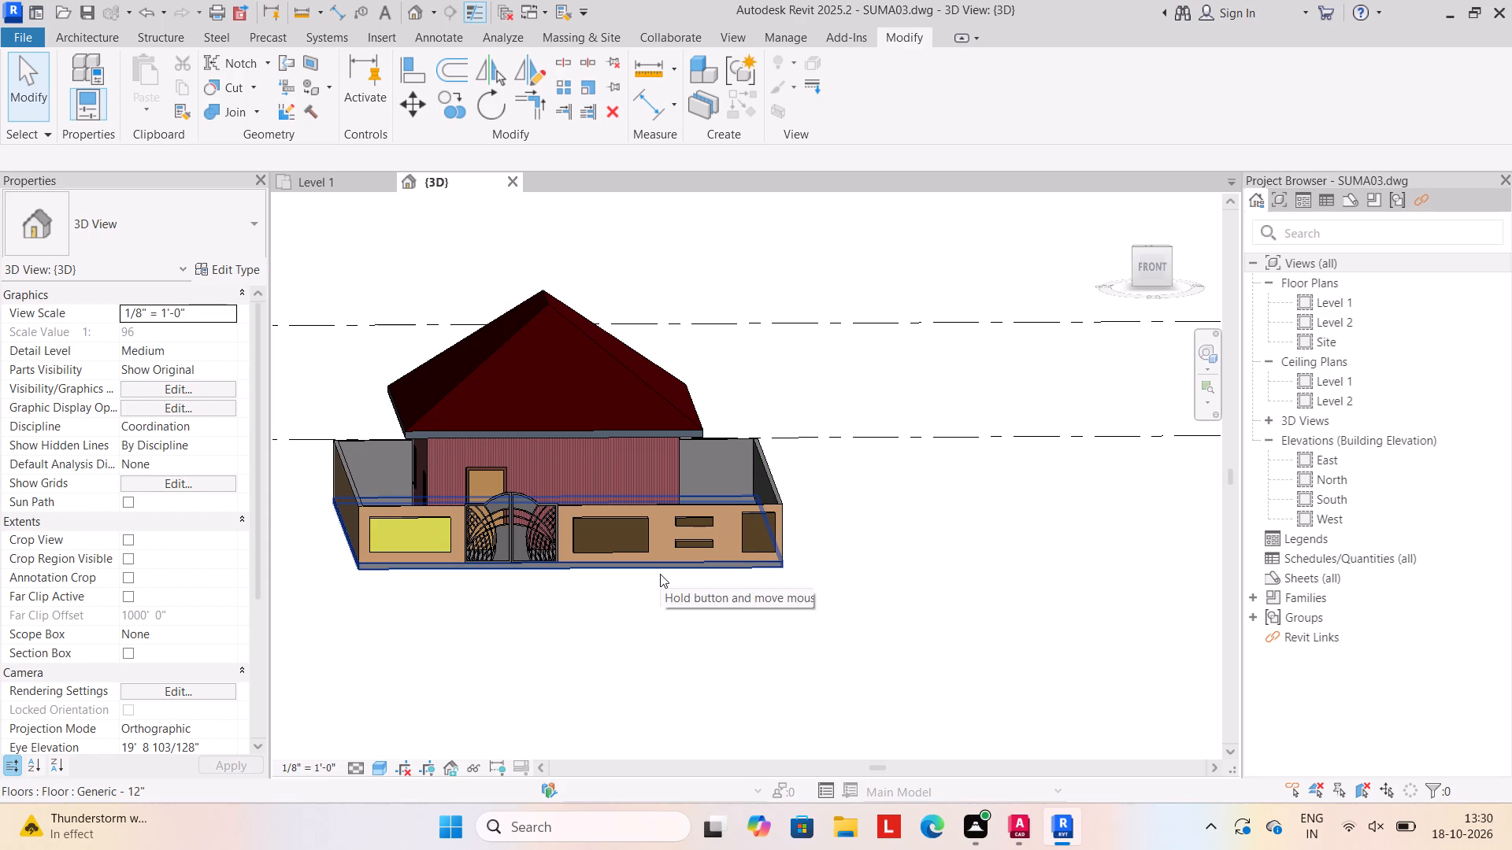
scroll(573, 617, "up", 1)
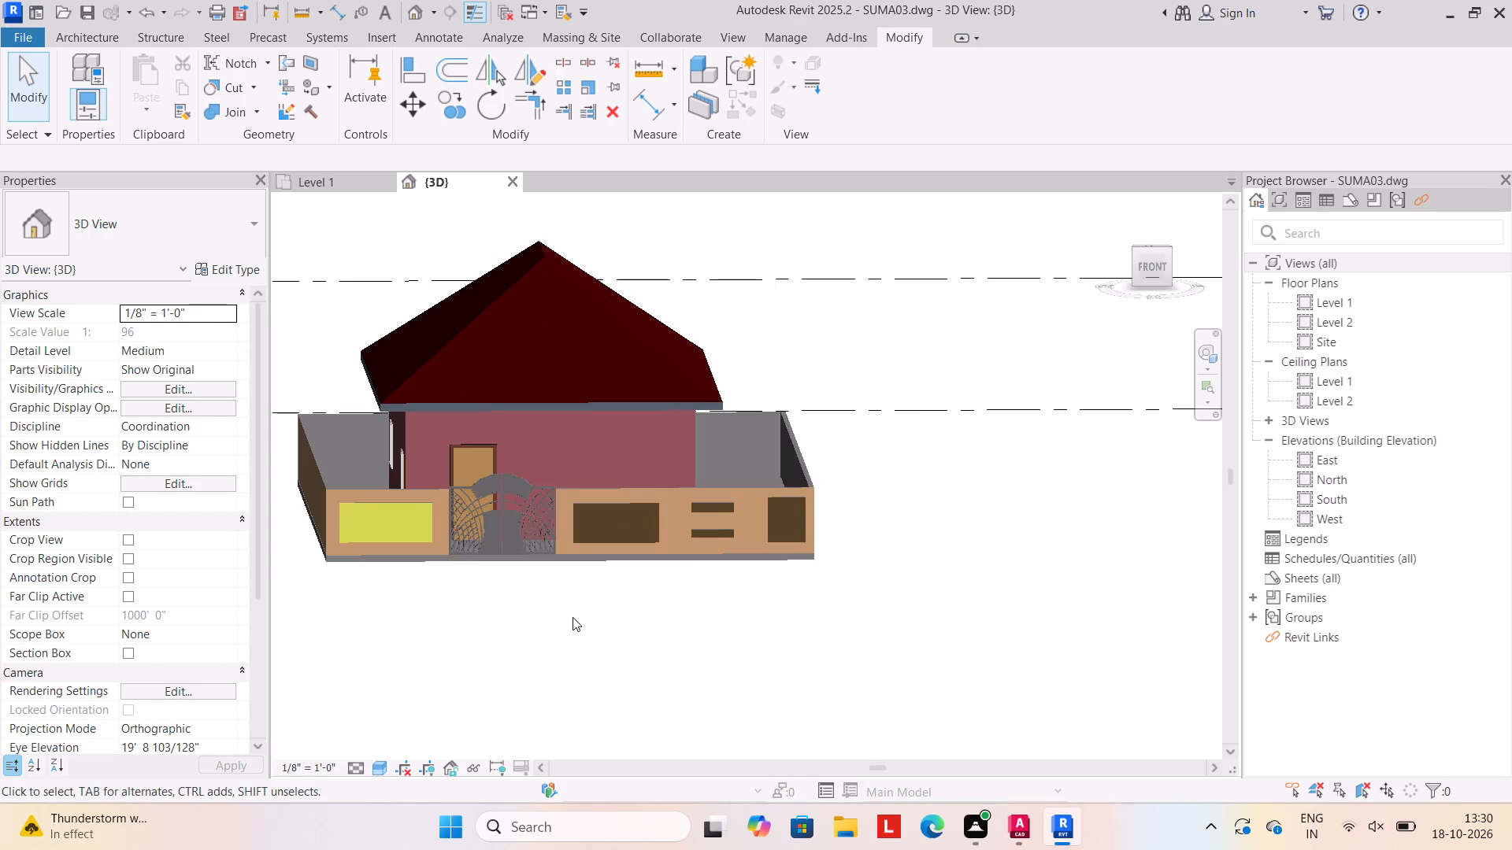
scroll(583, 619, "down", 1)
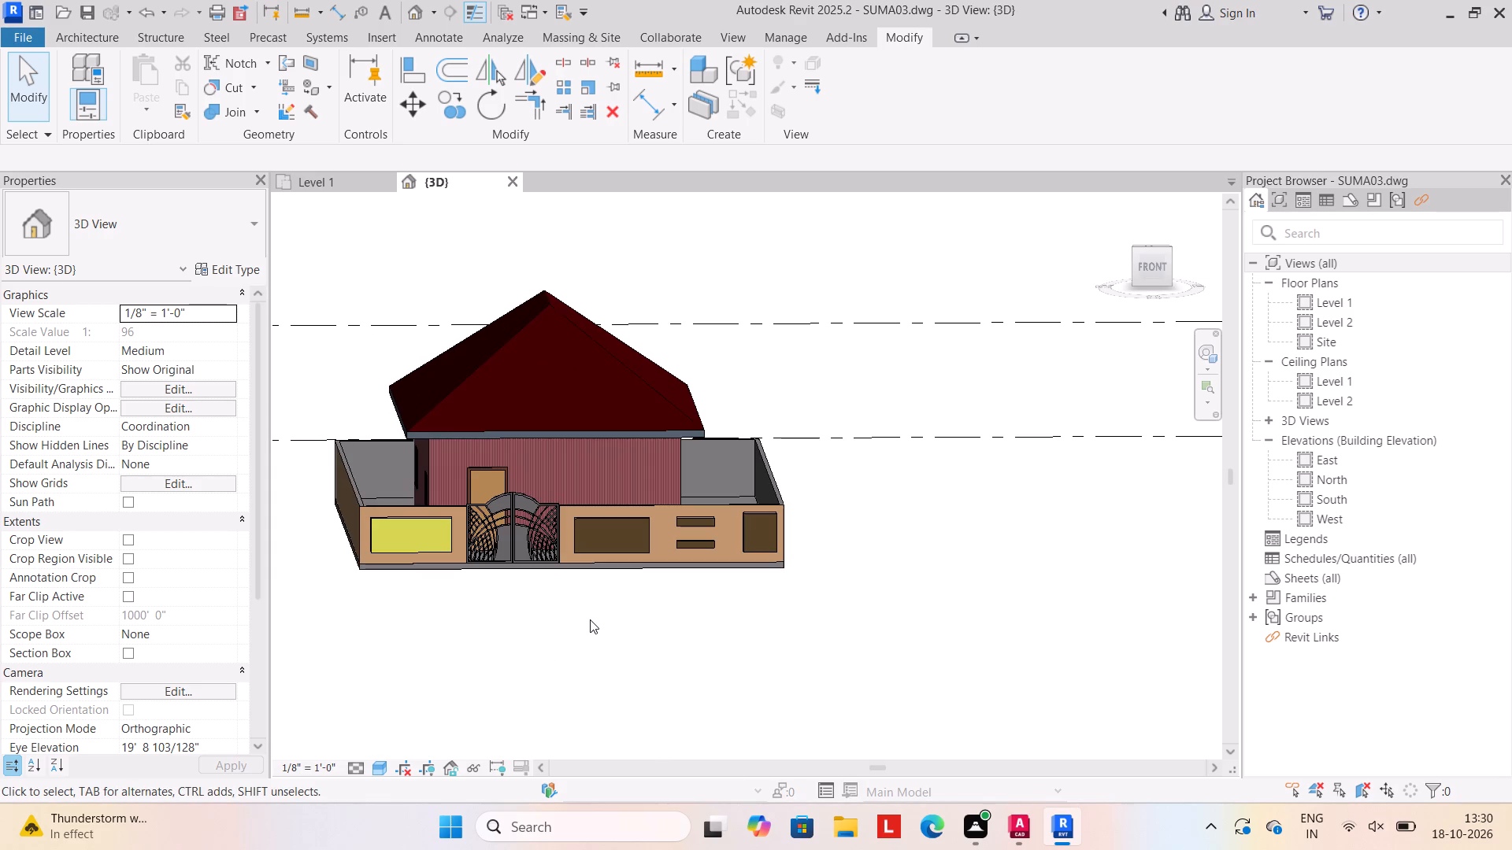
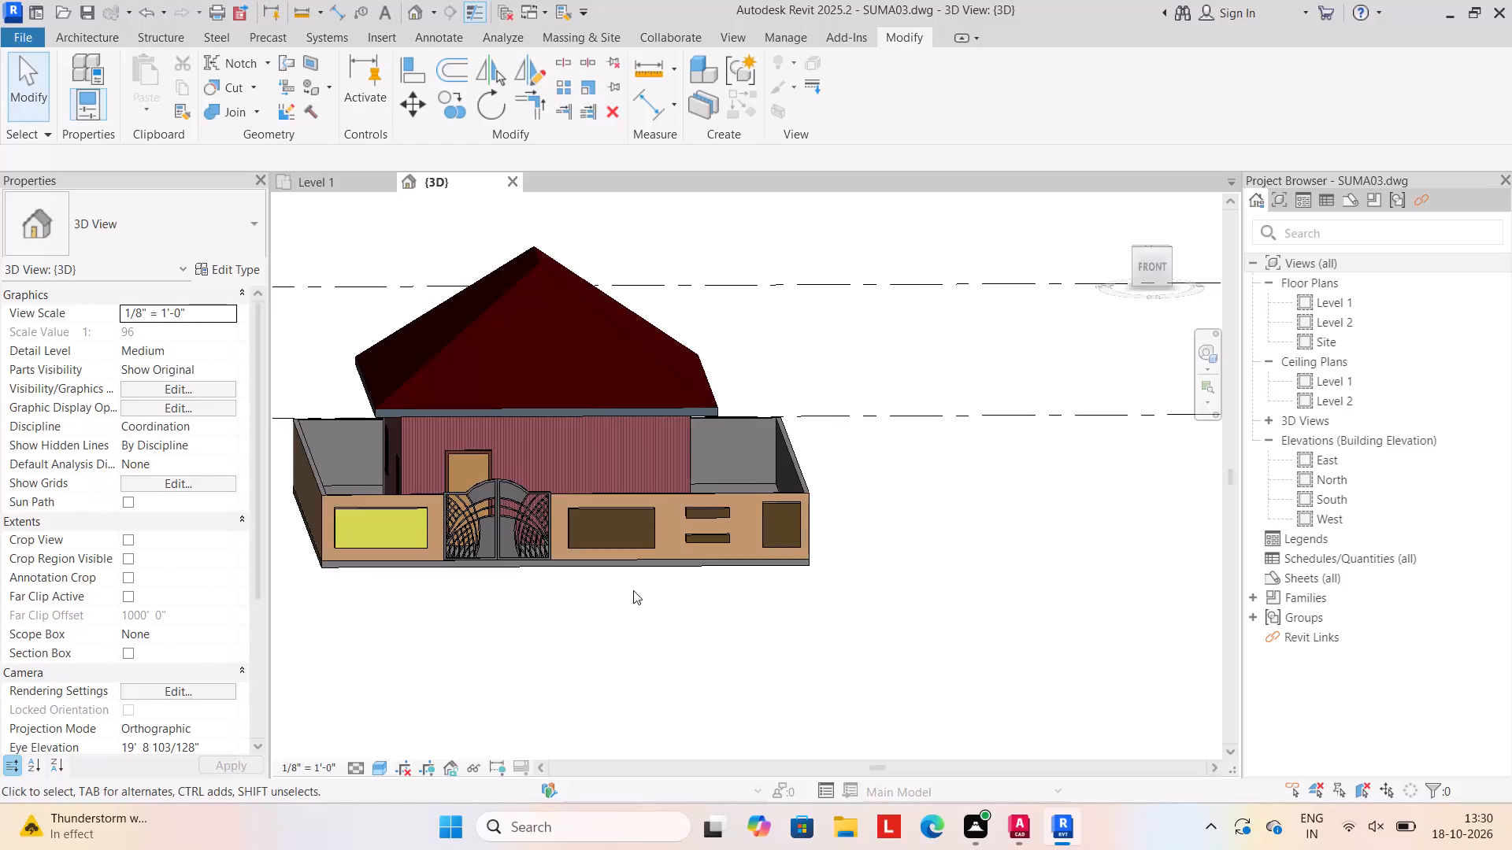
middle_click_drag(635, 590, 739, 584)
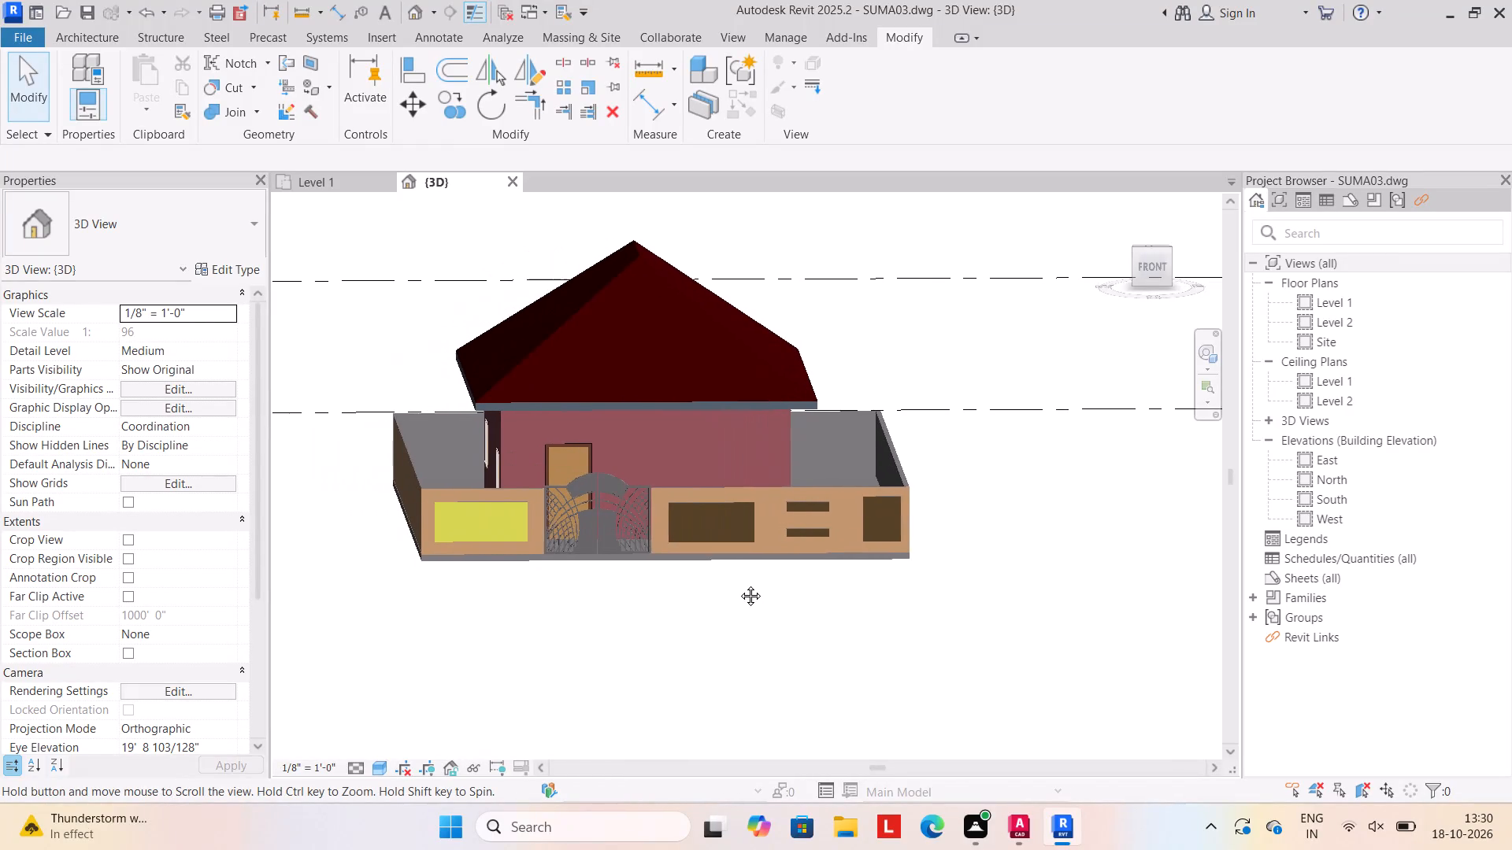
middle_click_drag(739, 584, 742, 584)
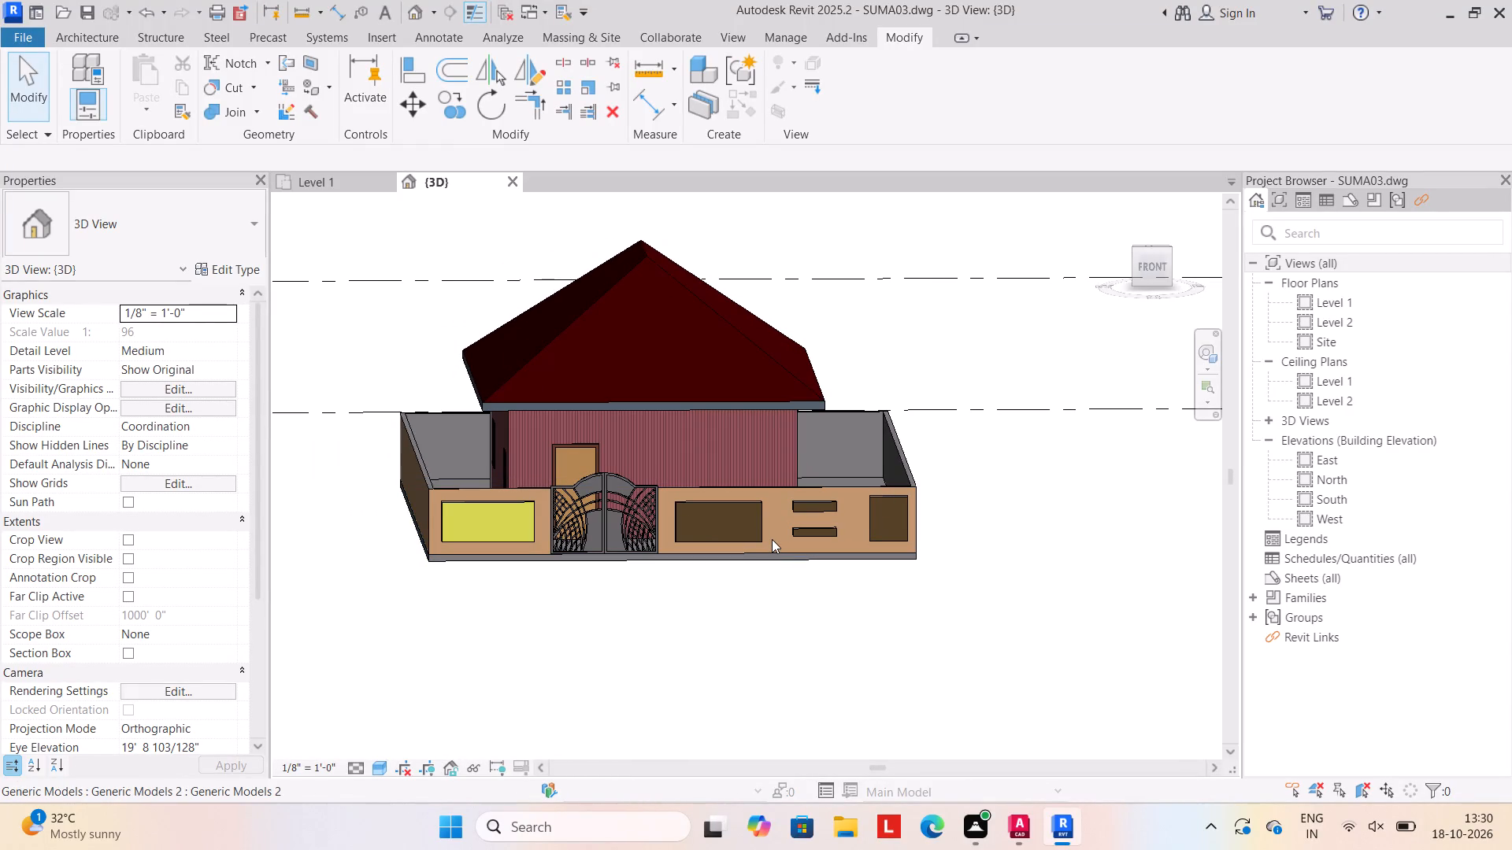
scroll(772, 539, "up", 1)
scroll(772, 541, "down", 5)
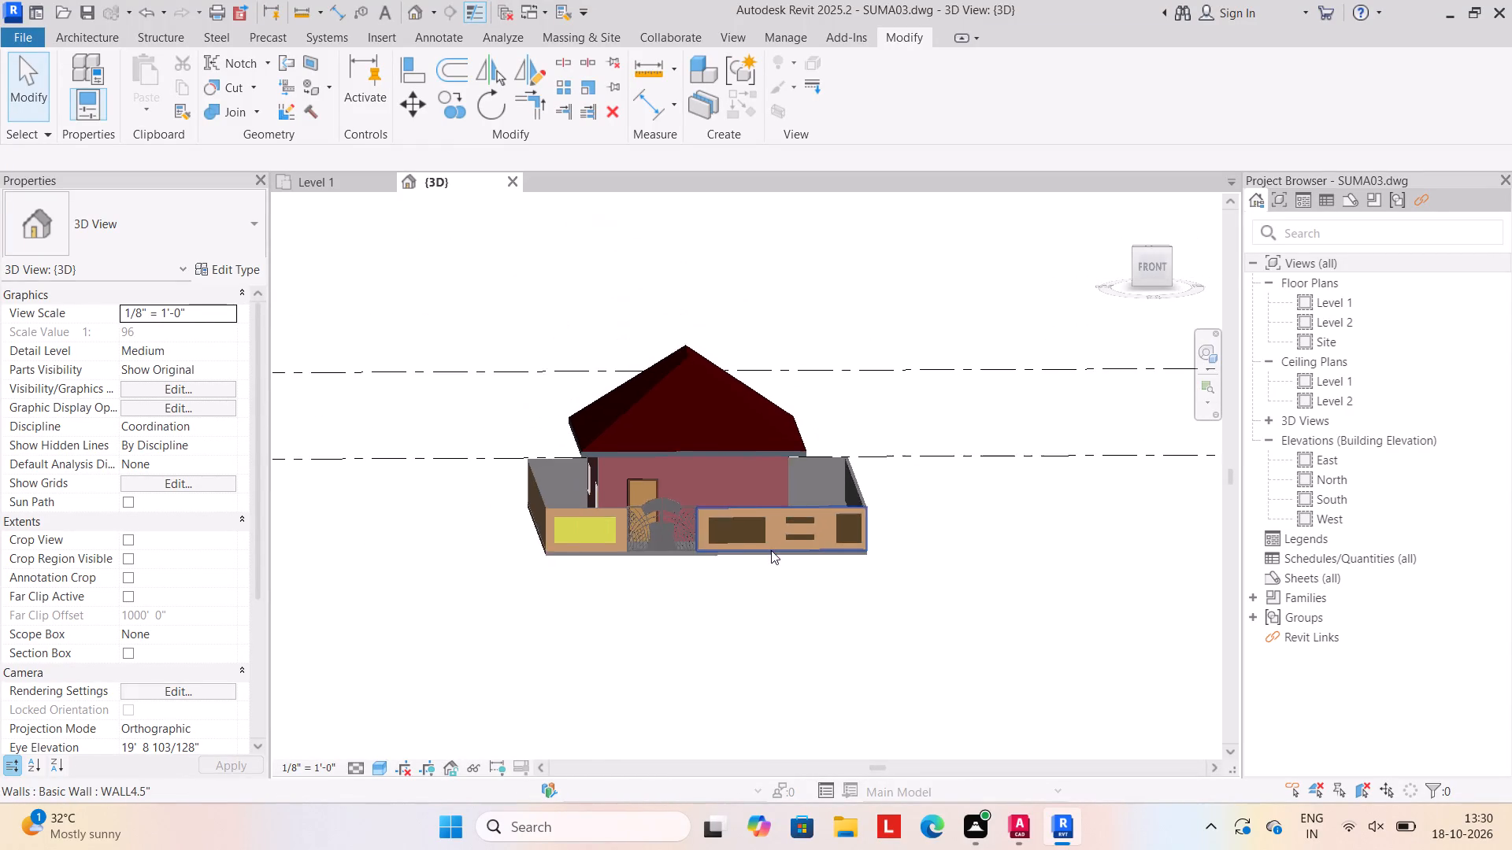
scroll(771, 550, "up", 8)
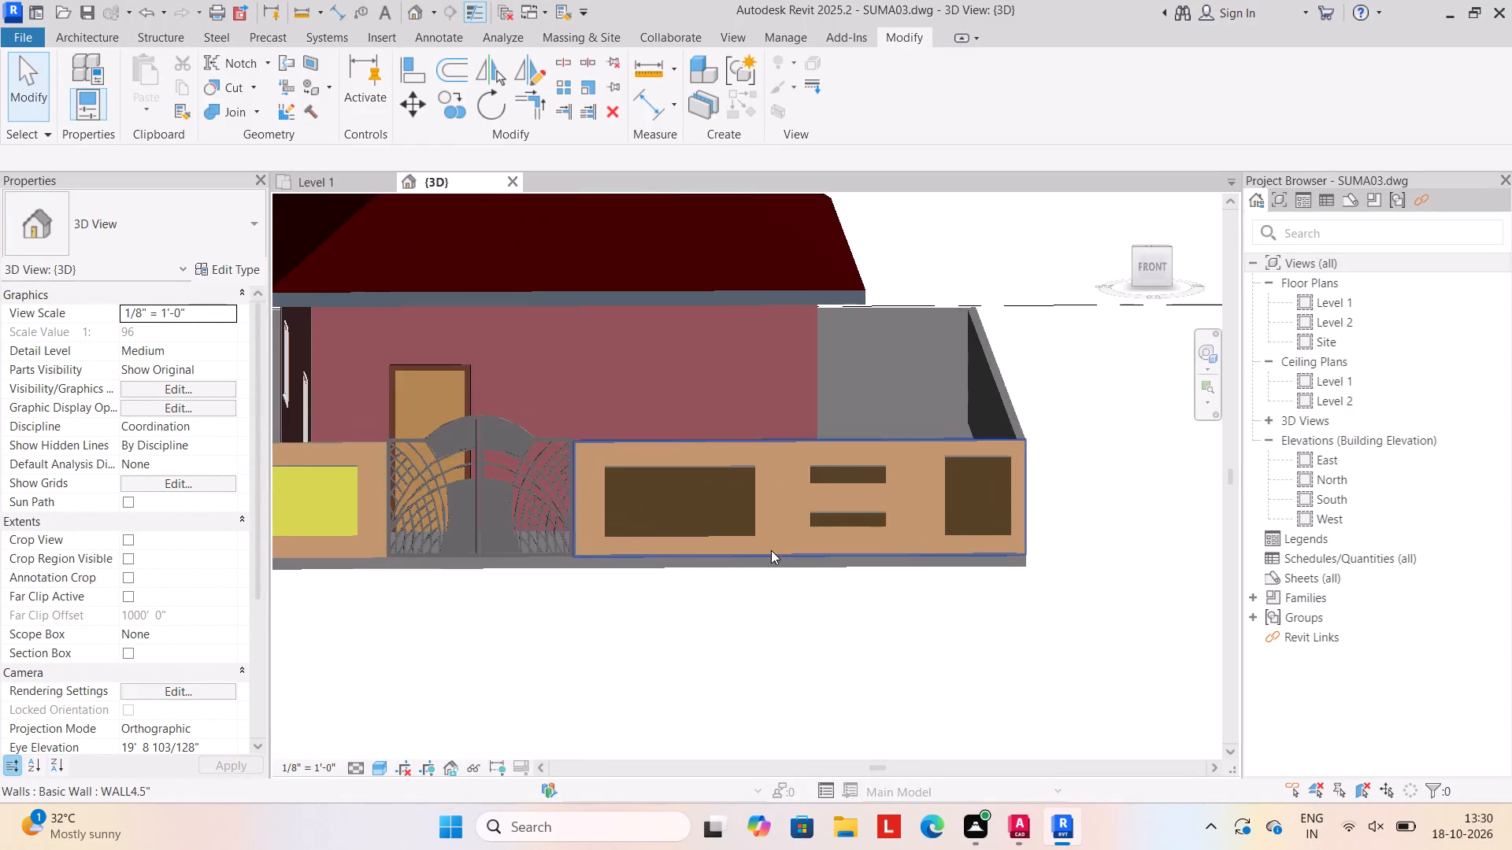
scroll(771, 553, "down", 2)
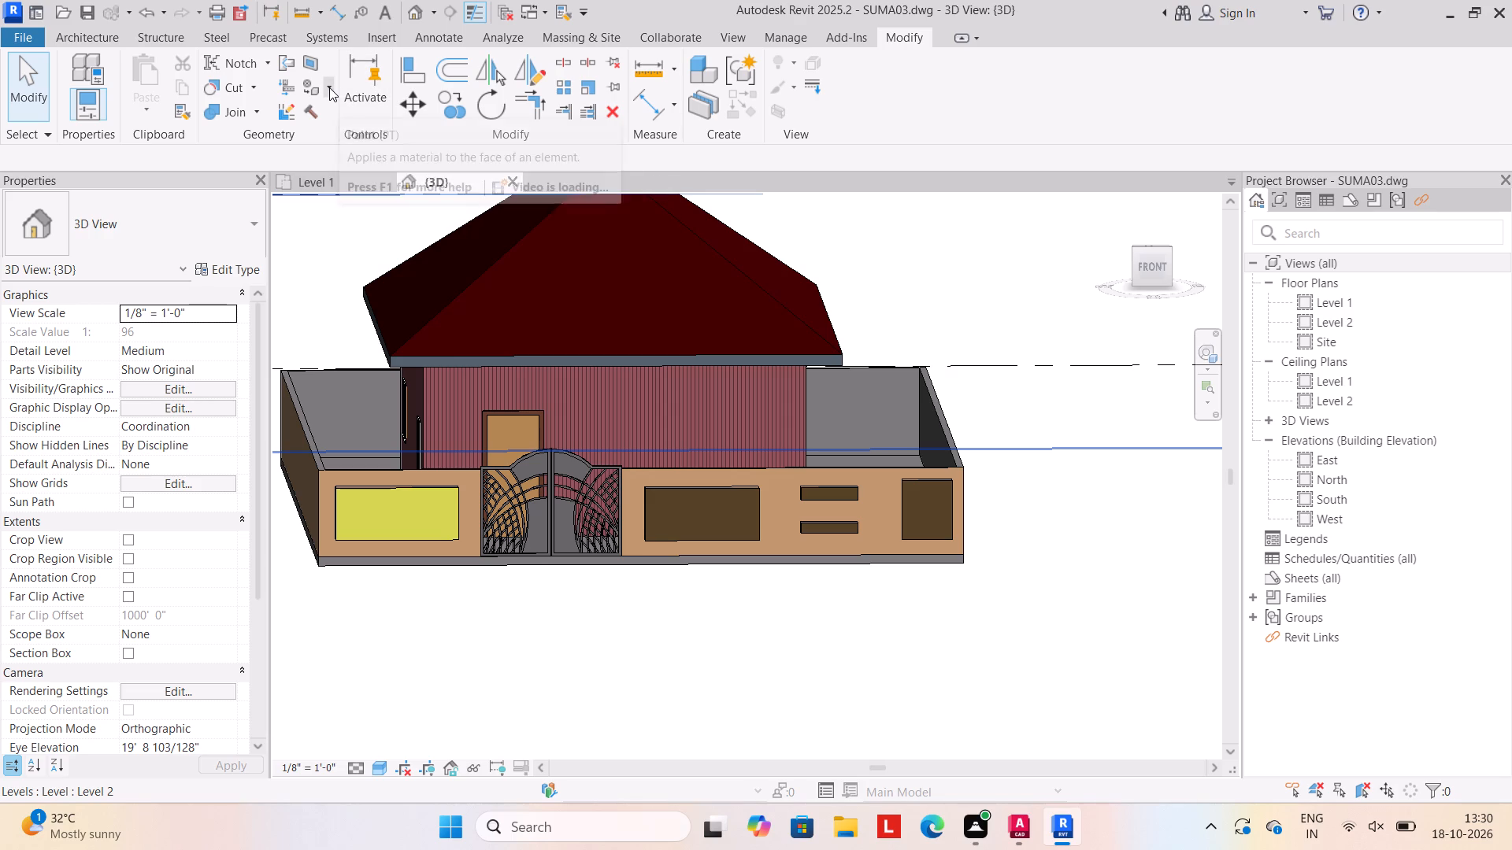
Paint the roof's front fascia, above the house's entrance wall, with the Carpet (1) material.
left_click(329, 87)
left_click(346, 112)
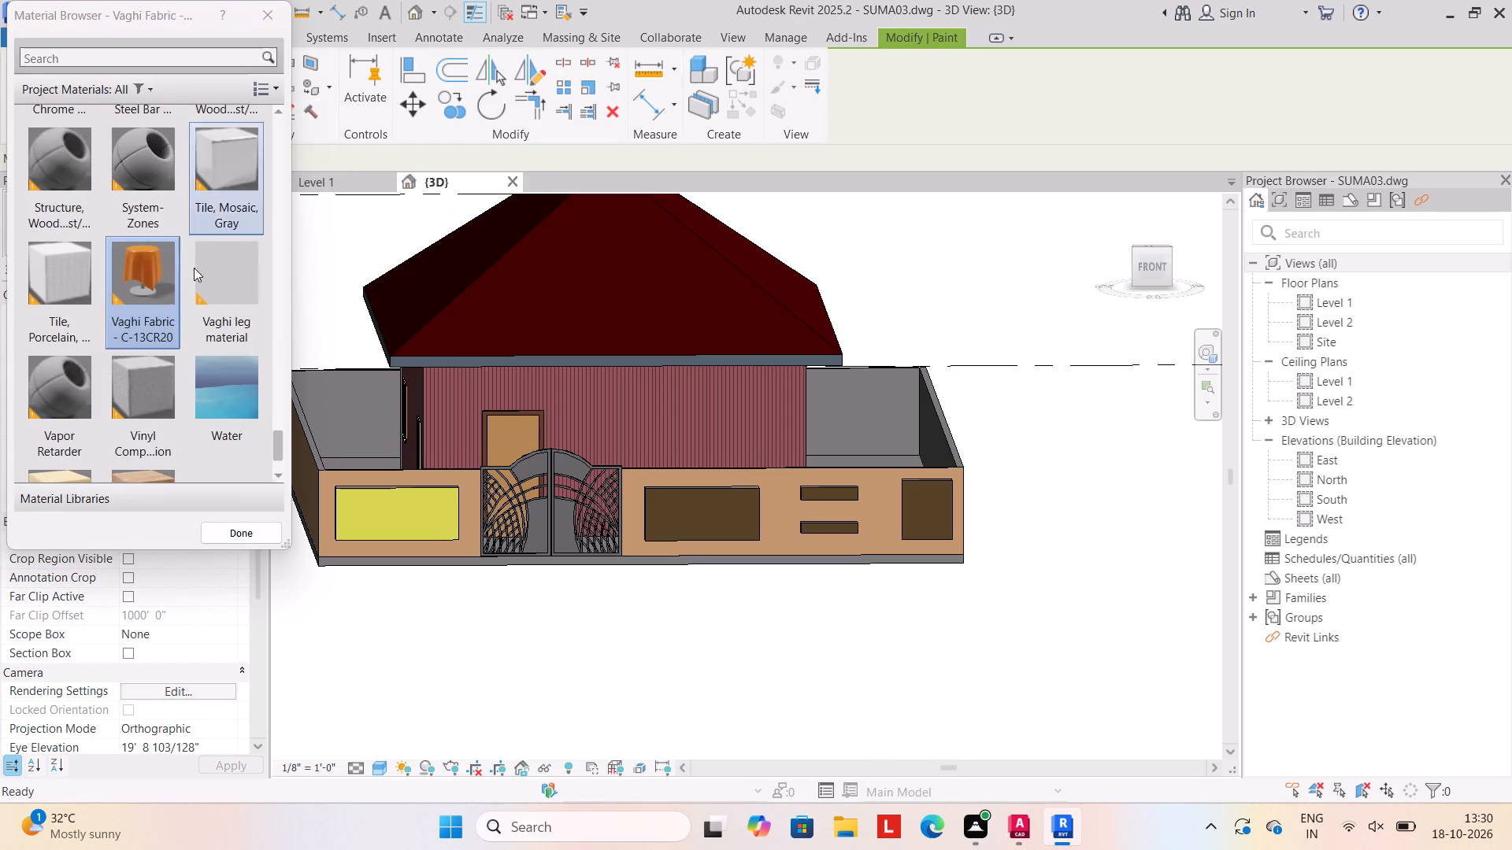
scroll(144, 340, "down", 5)
scroll(144, 340, "up", 5)
scroll(150, 336, "down", 1)
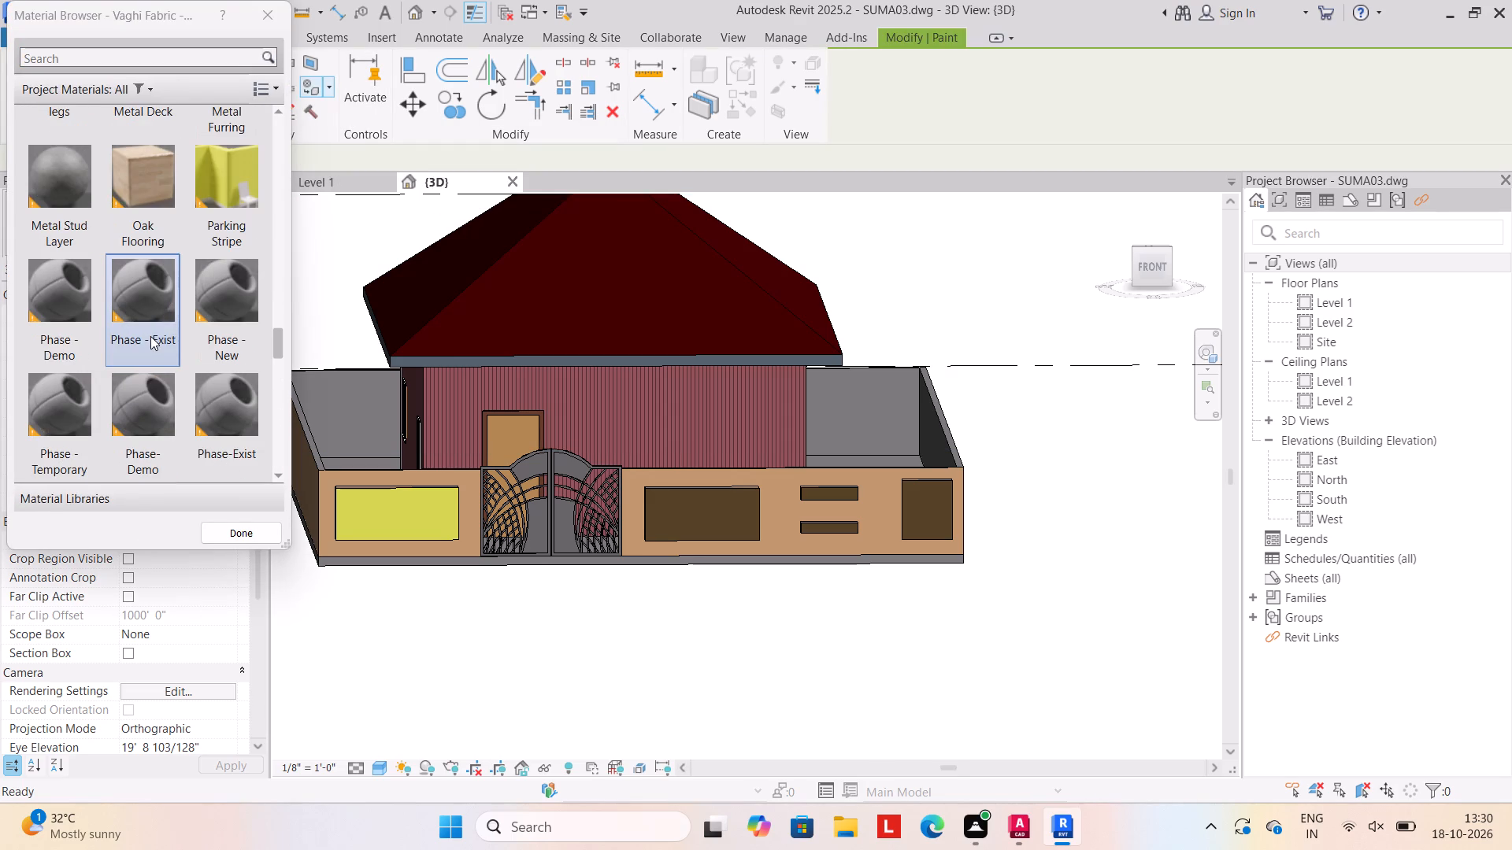
scroll(183, 194, "up", 3)
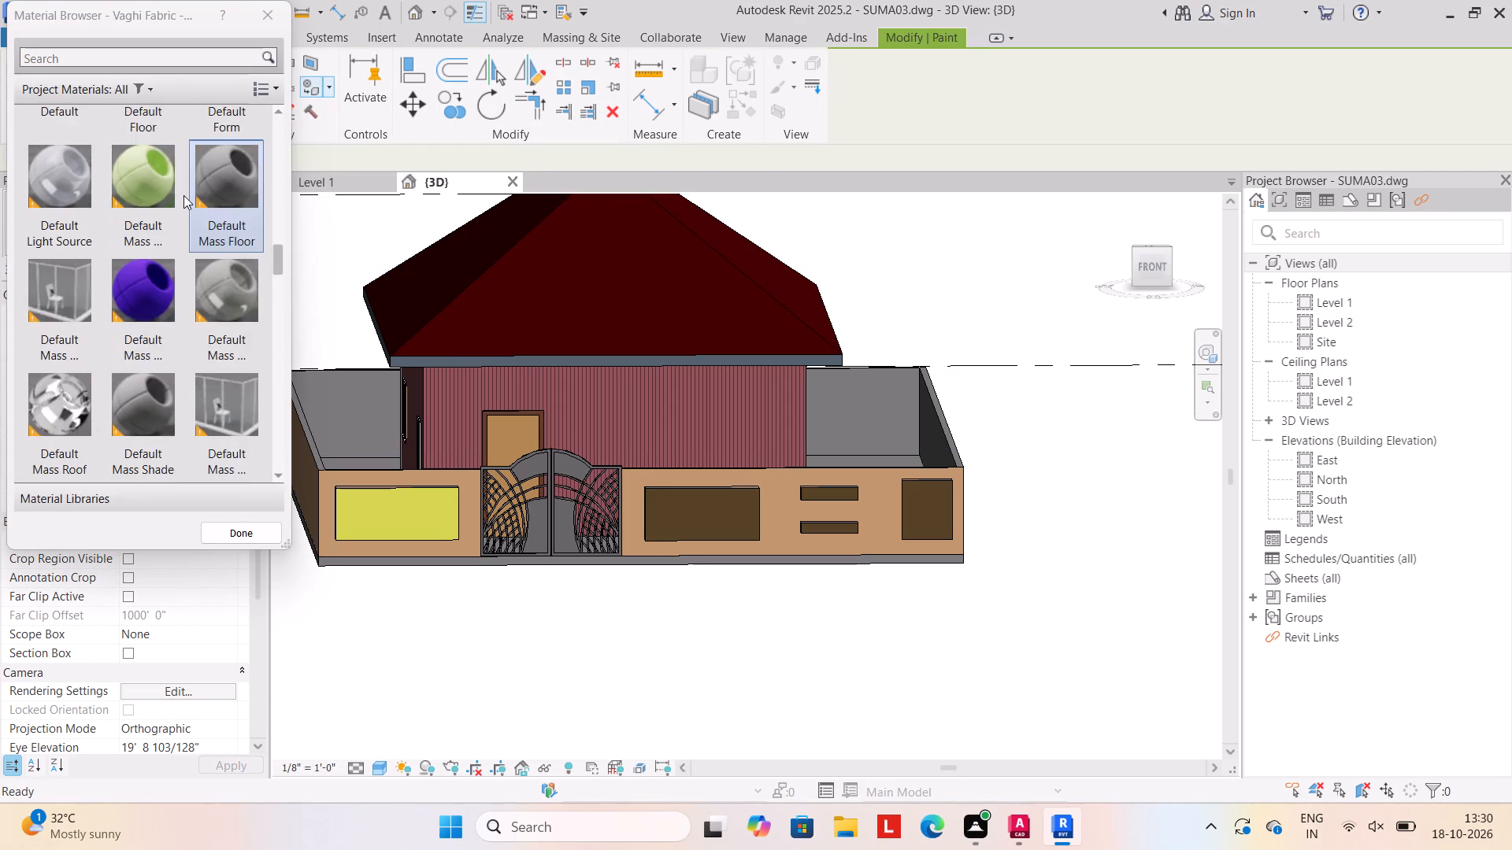
scroll(183, 198, "up", 16)
scroll(181, 214, "down", 3)
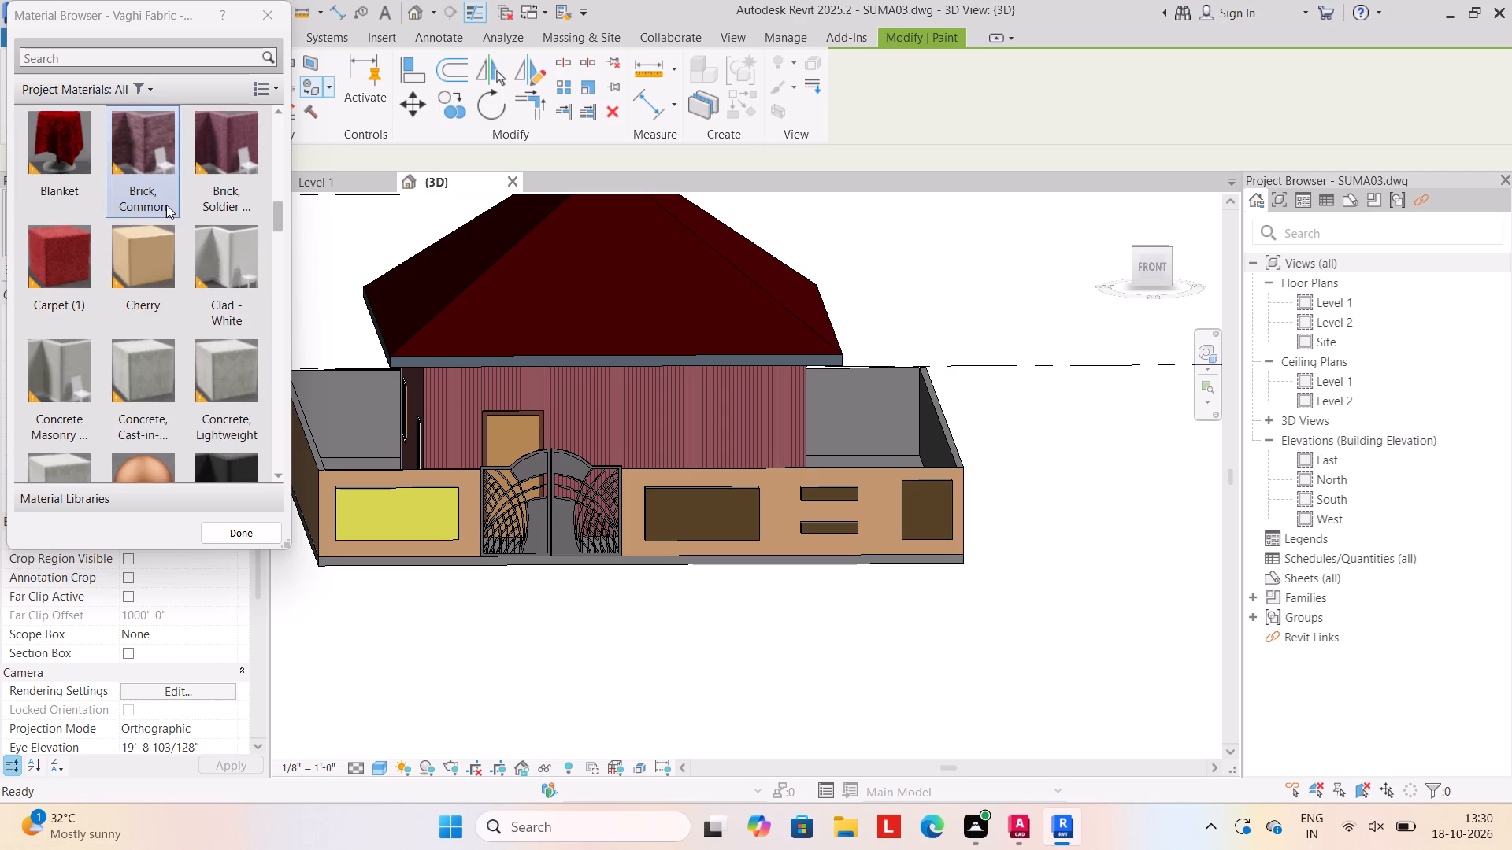
left_click(65, 151)
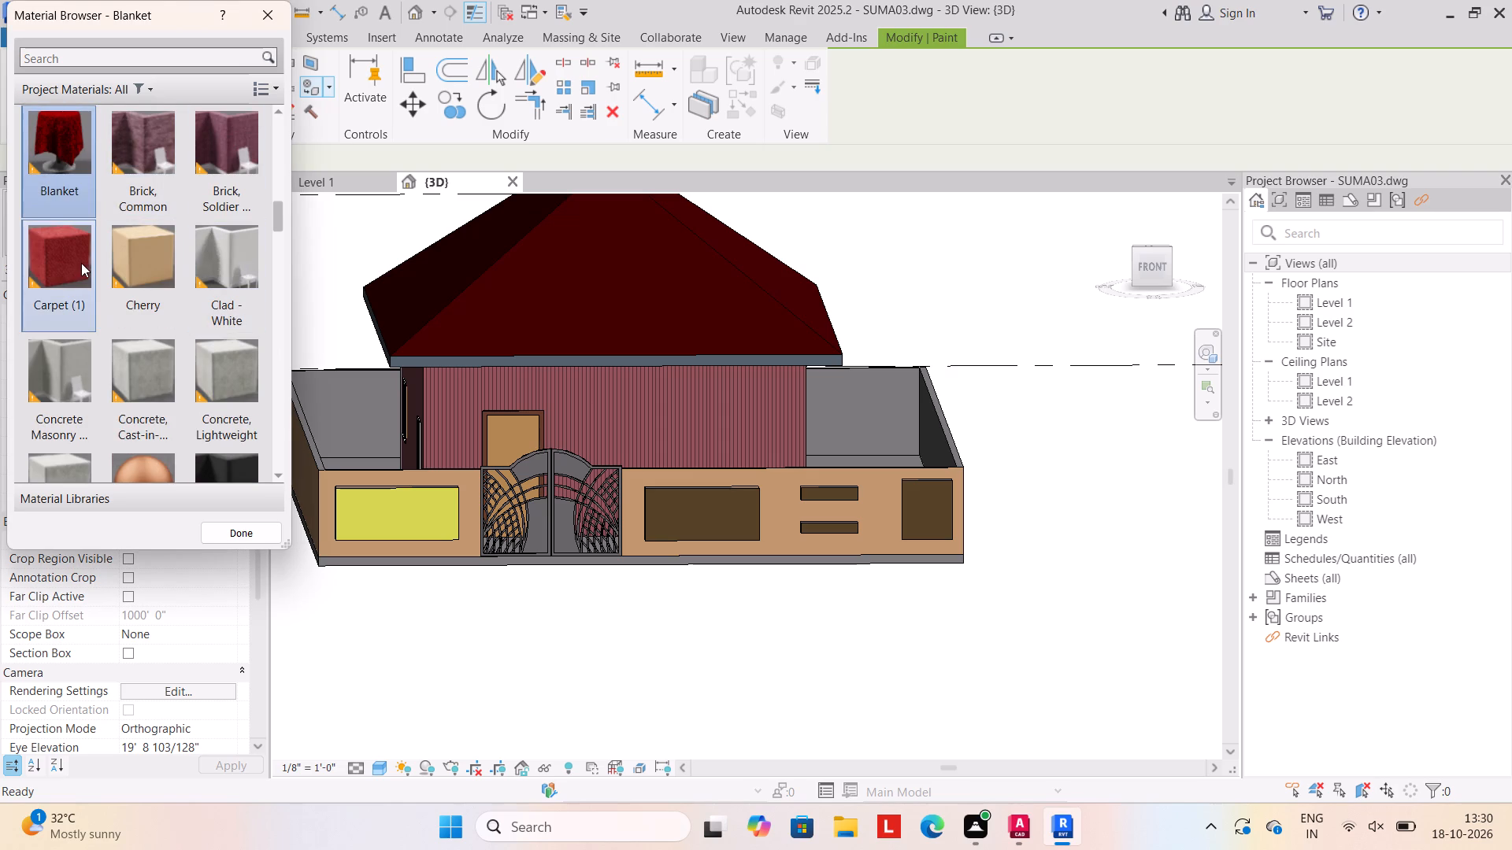
left_click(81, 261)
scroll(525, 345, "up", 4)
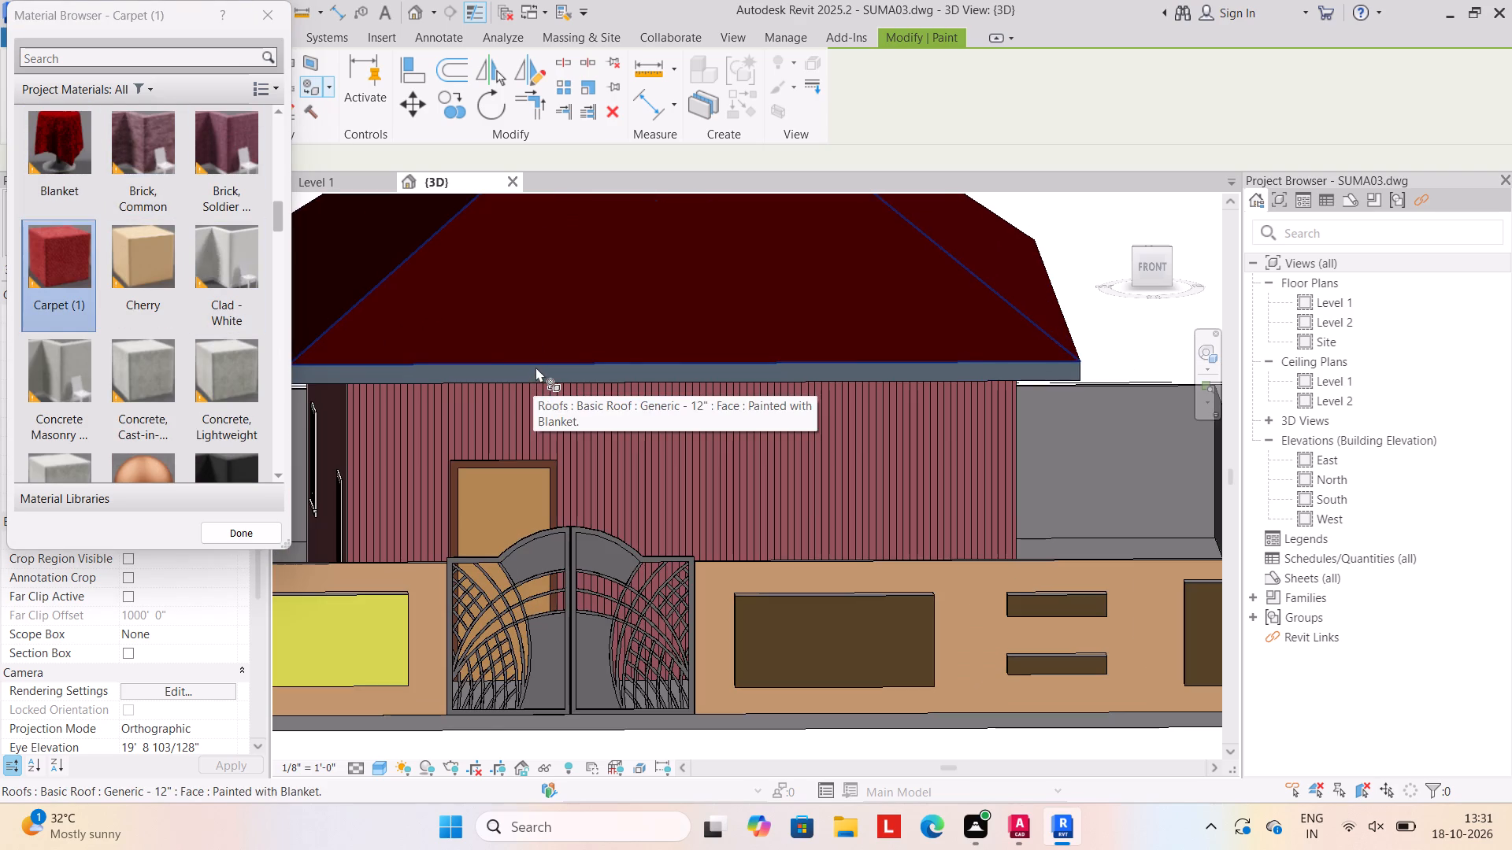
scroll(545, 371, "up", 4)
left_click(545, 379)
scroll(547, 390, "down", 5)
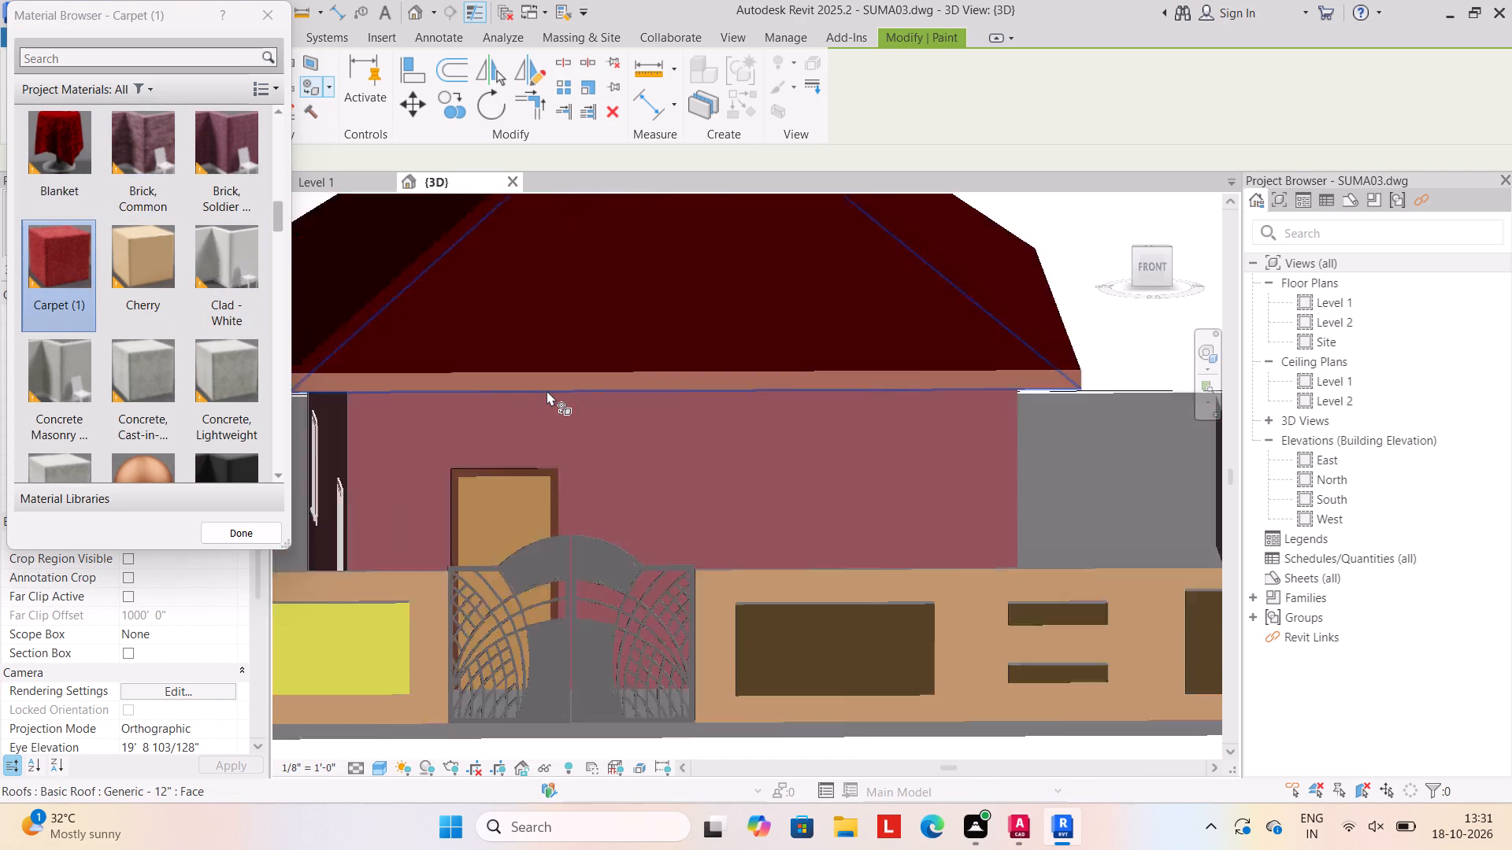
scroll(547, 390, "down", 6)
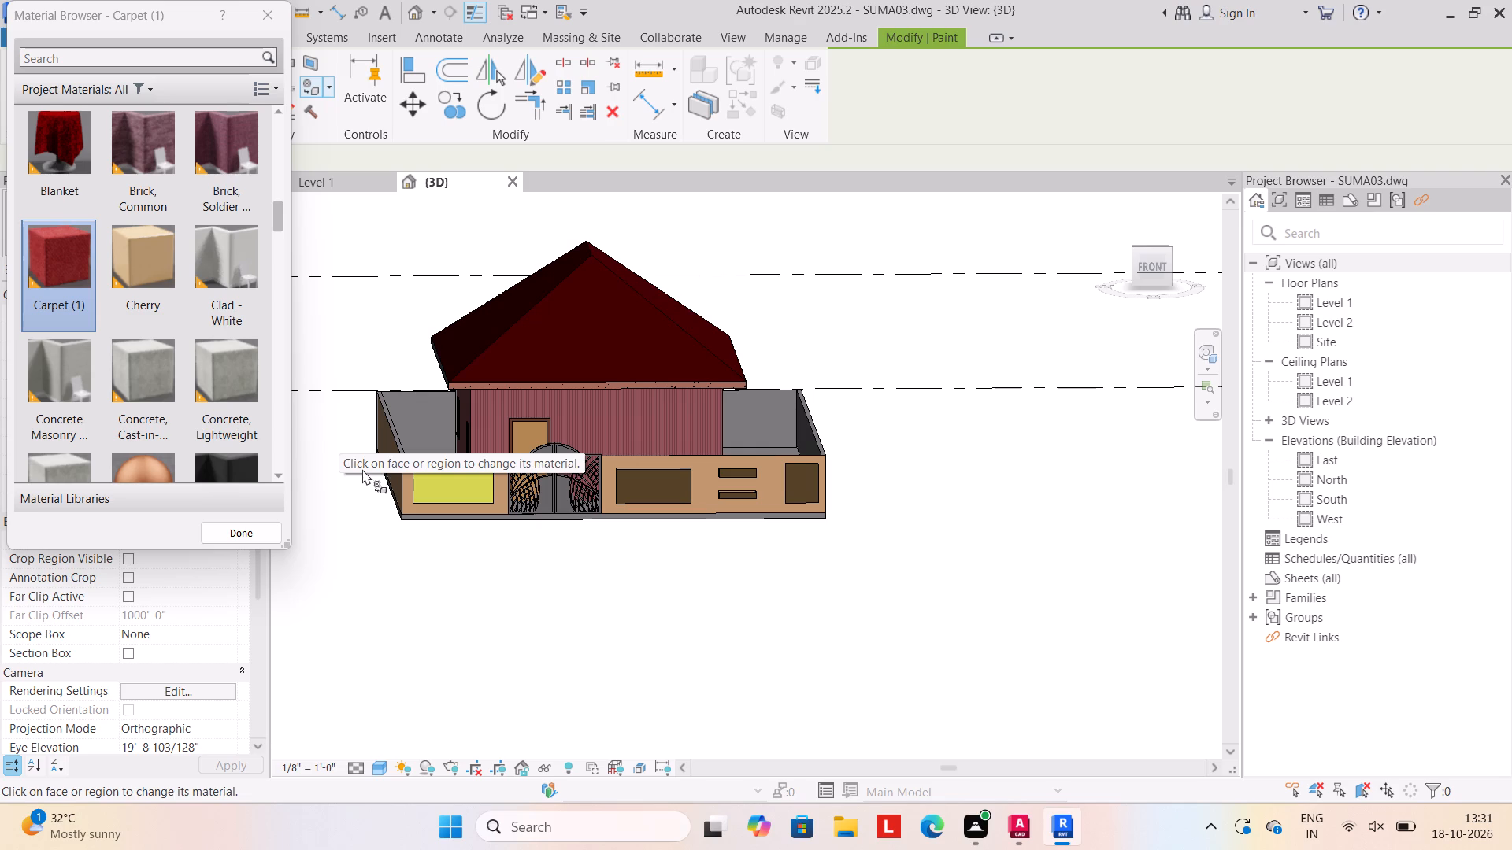
Paint the roof's fascia on the side left of the front face with the Carpet (1) material.
scroll(362, 469, "up", 1)
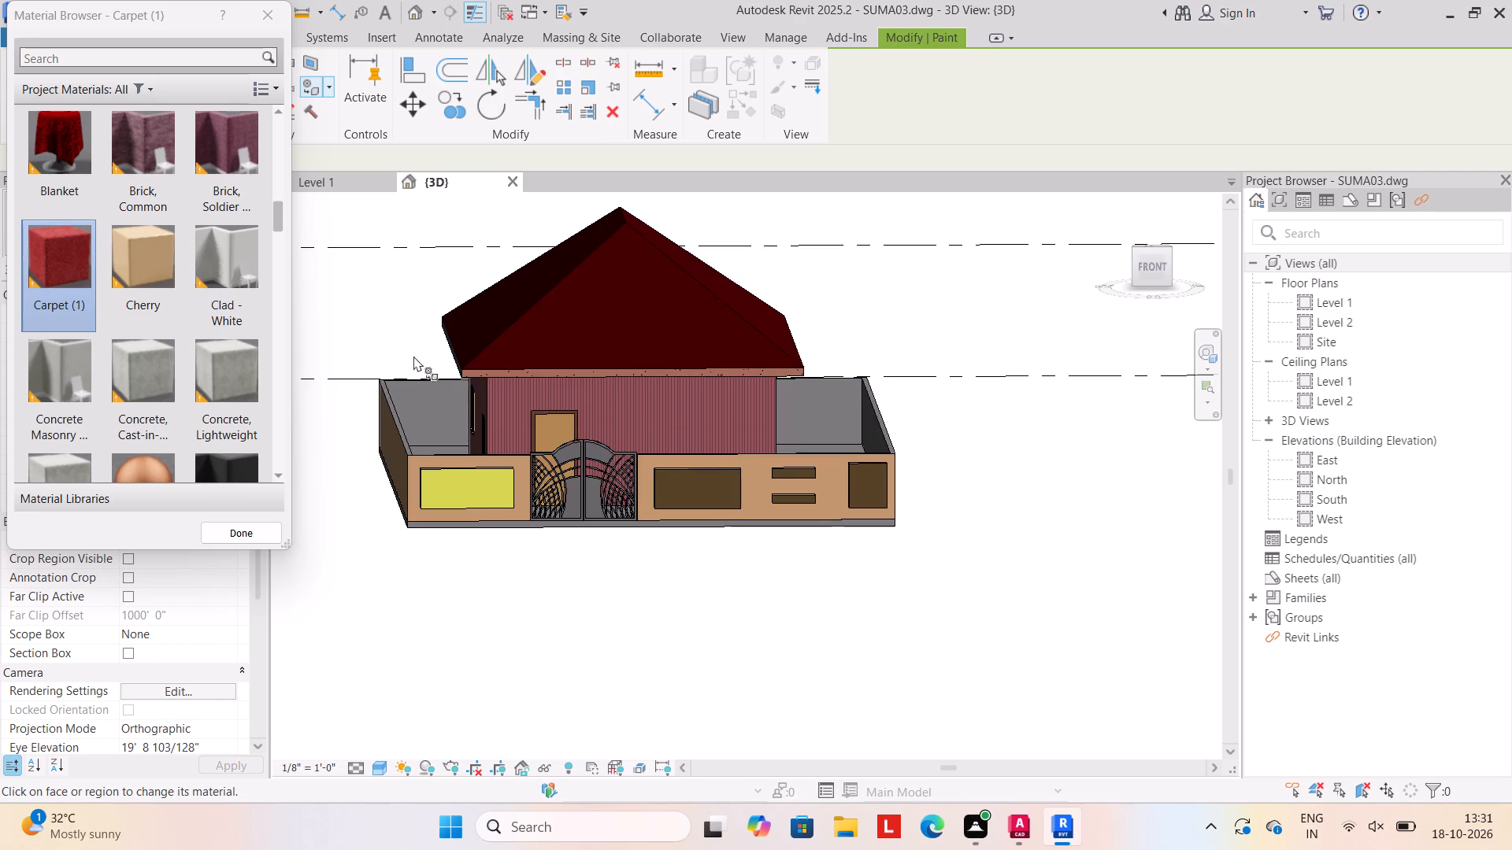
scroll(439, 342, "up", 15)
scroll(484, 392, "up", 5)
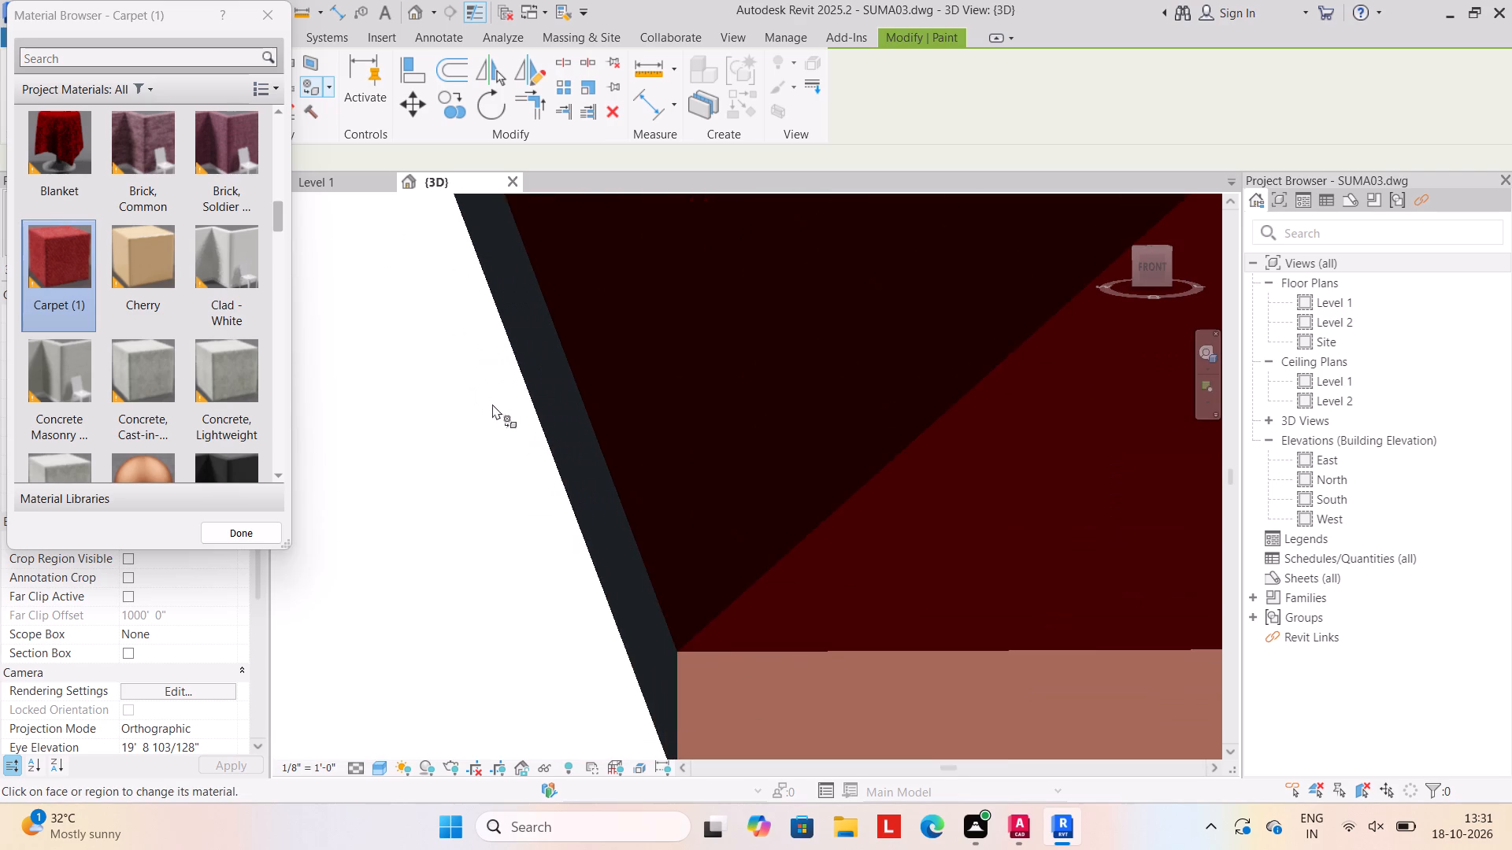
left_click(562, 453)
scroll(558, 472, "down", 11)
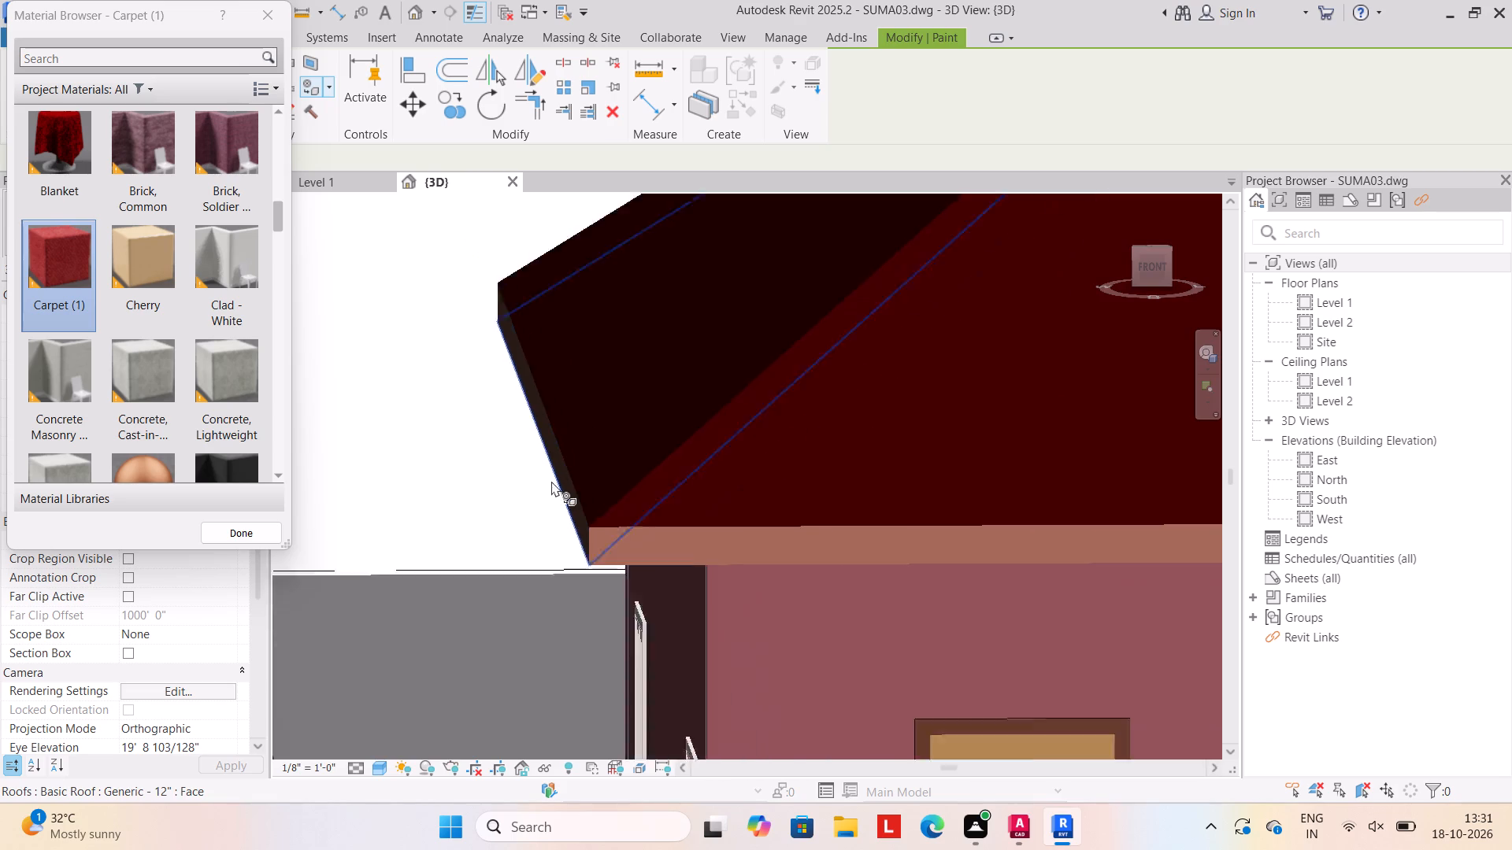
Examine the roof's fascia at the front corner on the other side, and the whole house from the front.
scroll(551, 481, "down", 8)
scroll(980, 468, "up", 9)
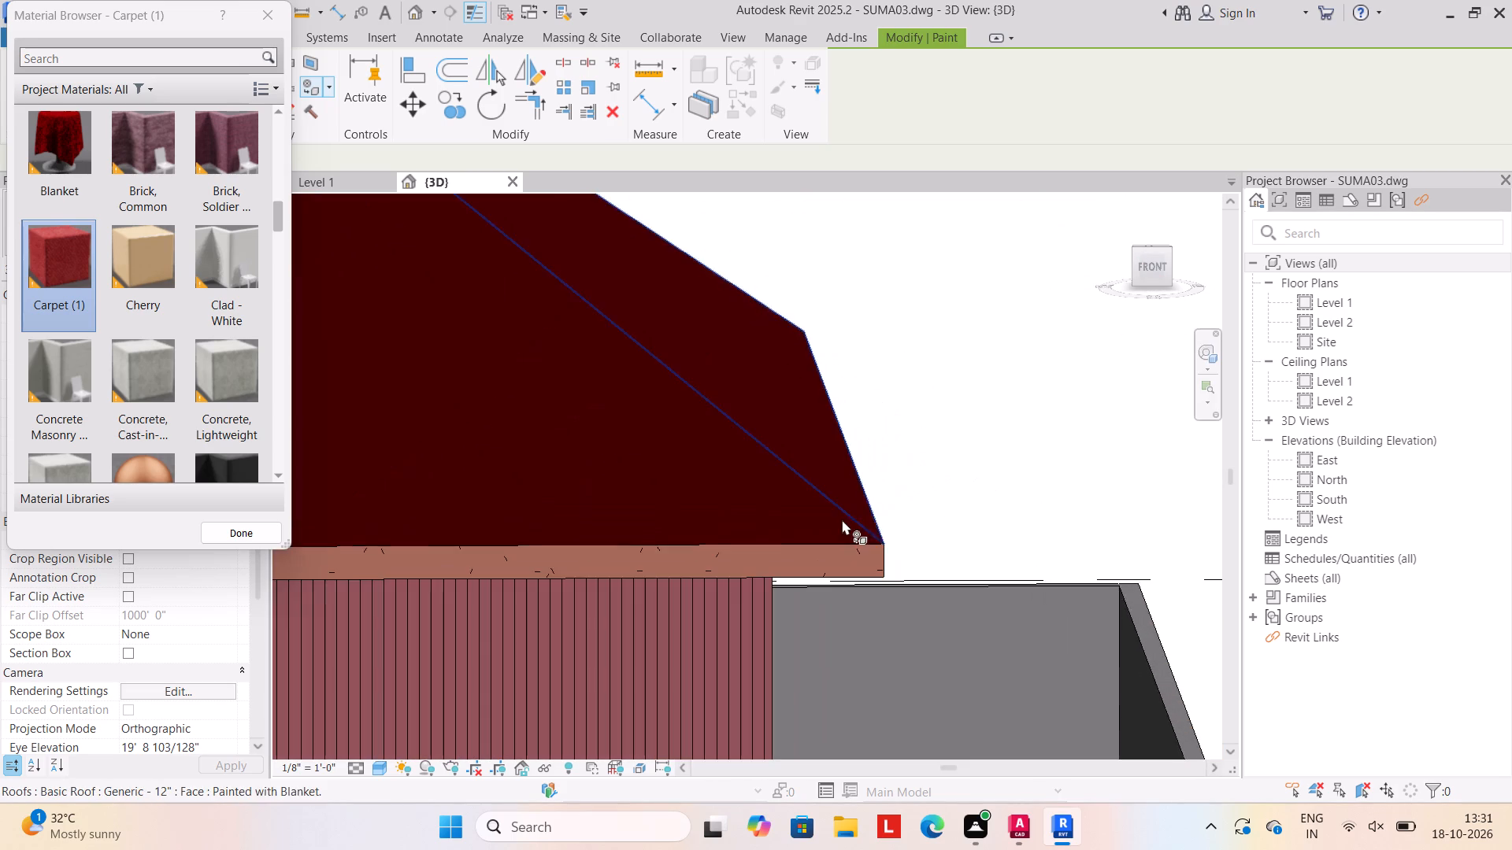
scroll(883, 509, "up", 5)
scroll(870, 520, "down", 13)
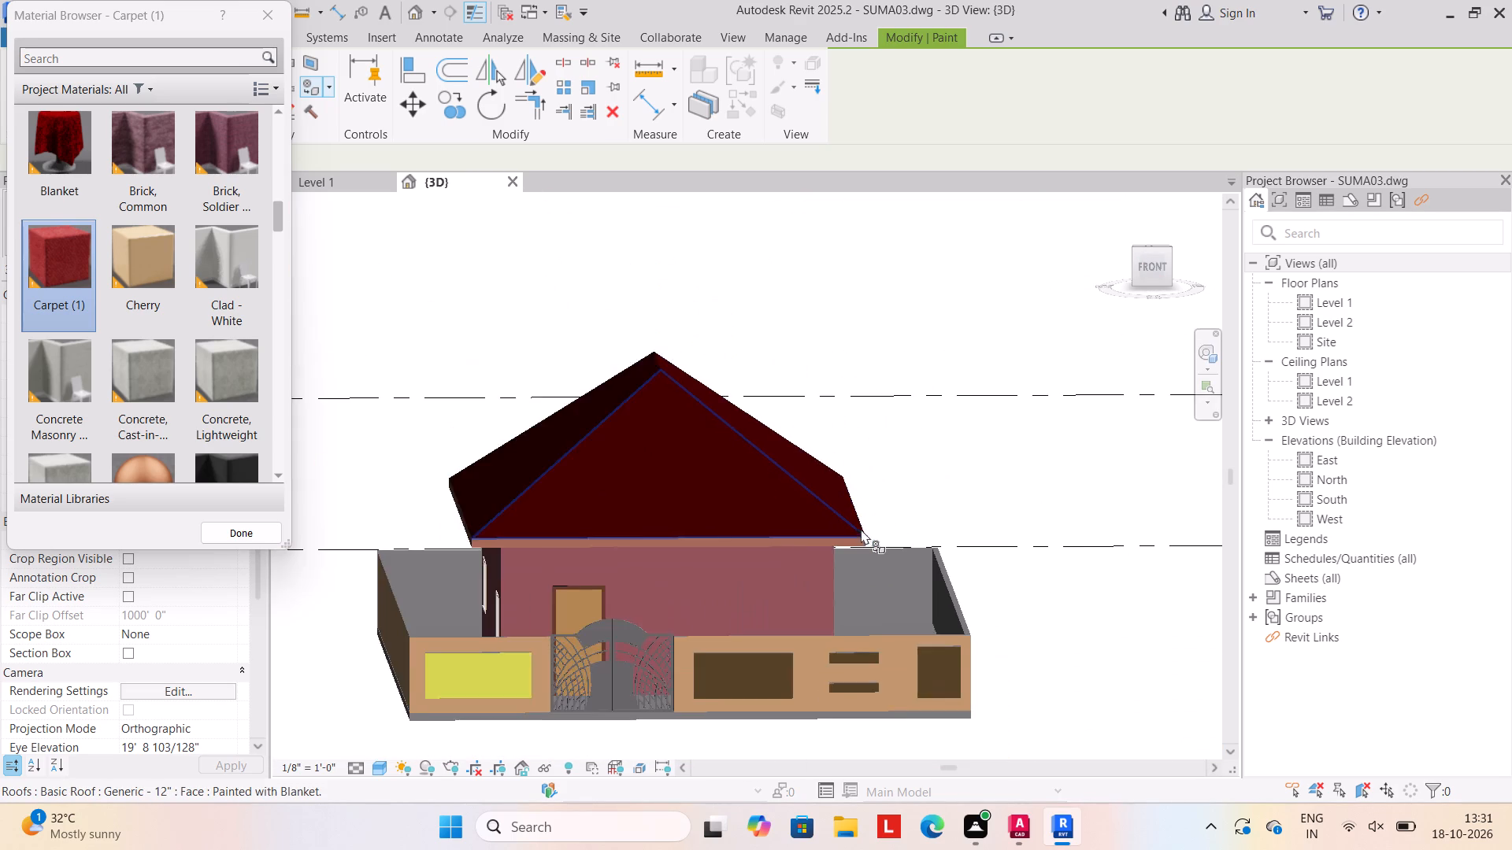
scroll(858, 534, "down", 7)
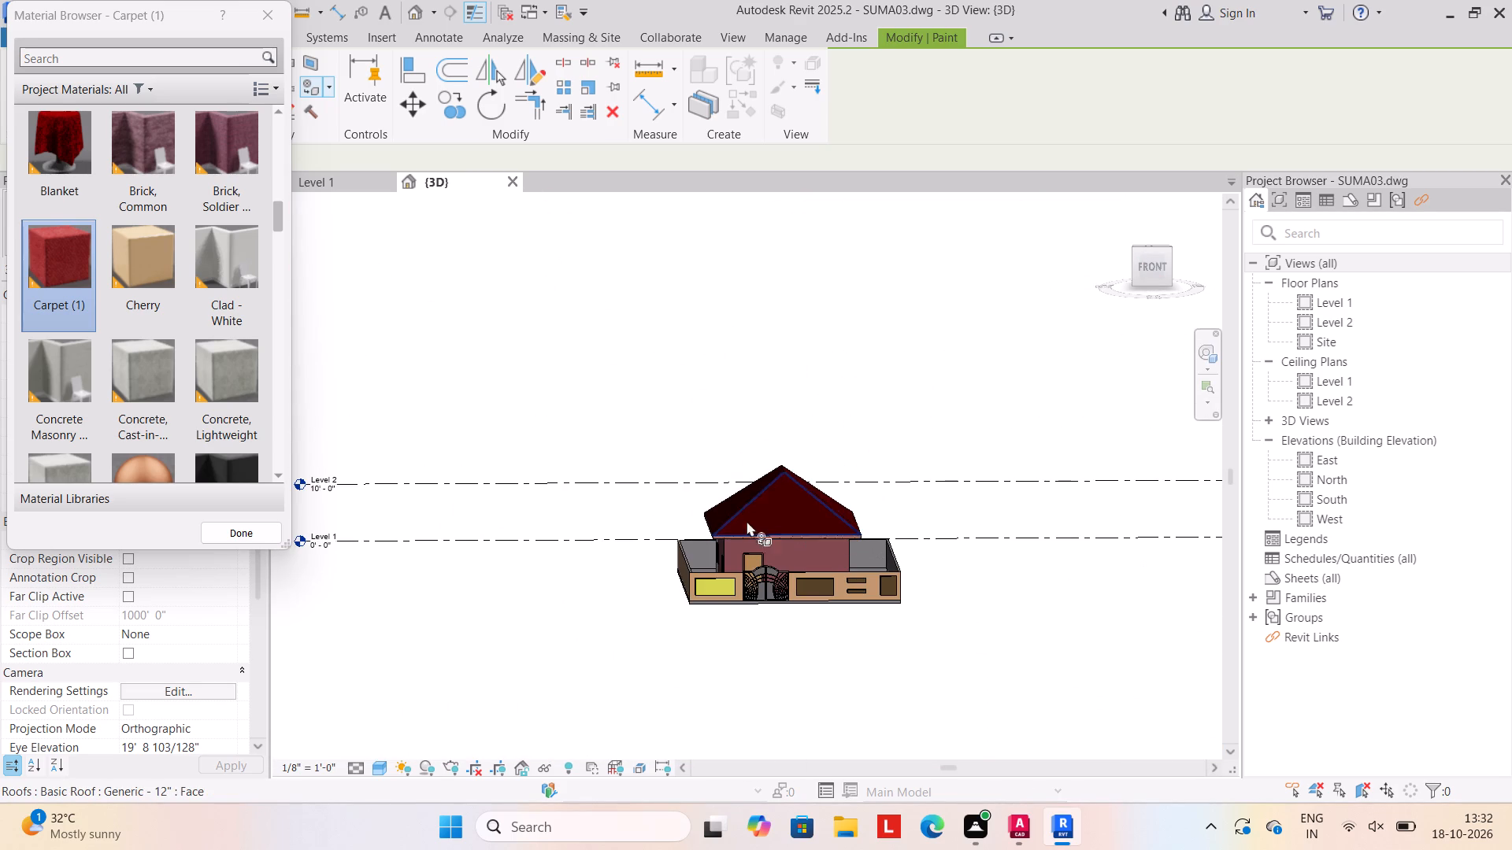
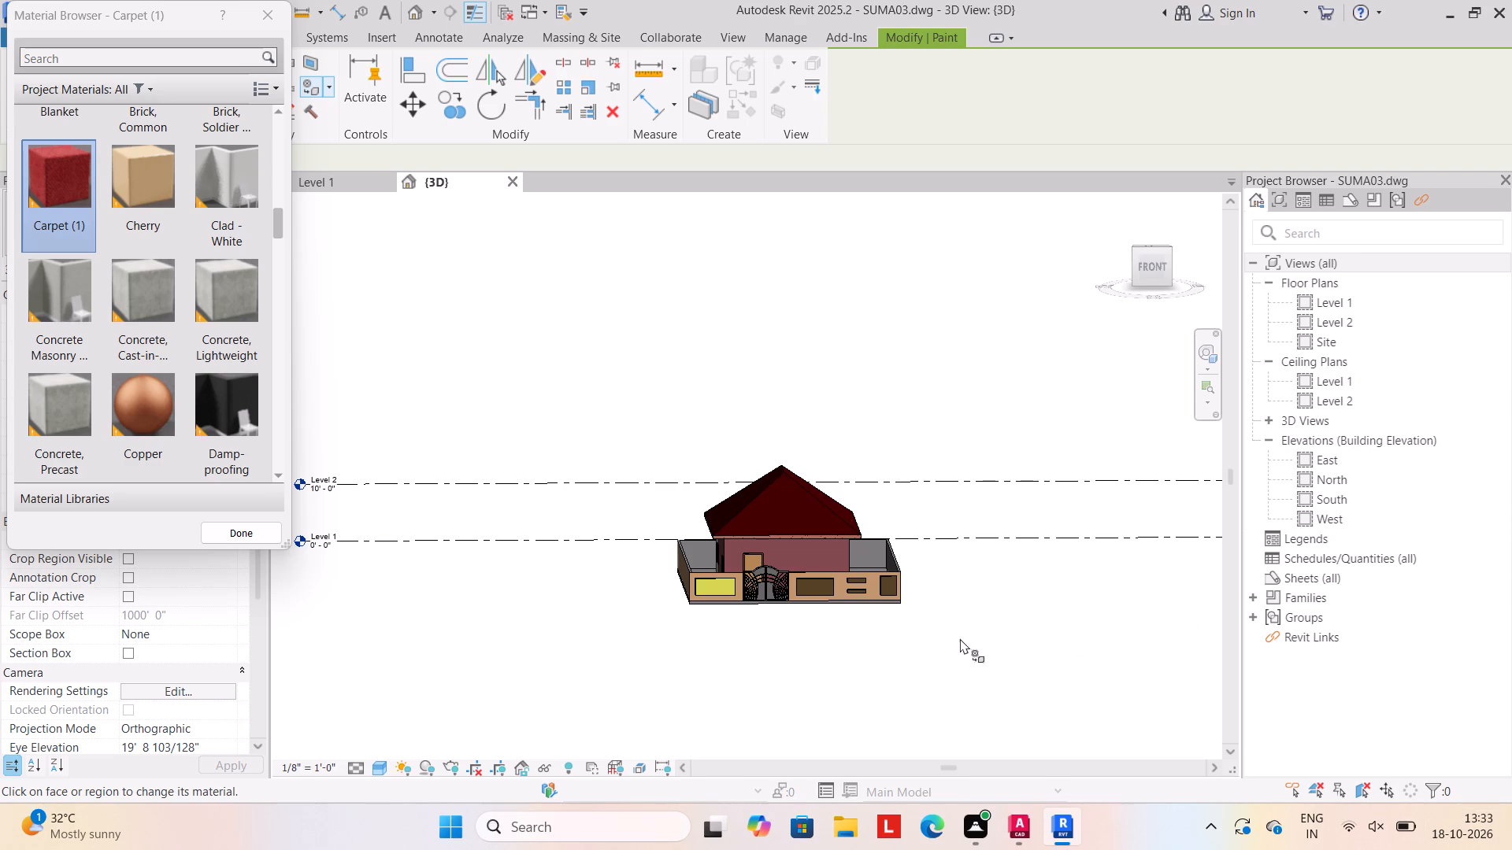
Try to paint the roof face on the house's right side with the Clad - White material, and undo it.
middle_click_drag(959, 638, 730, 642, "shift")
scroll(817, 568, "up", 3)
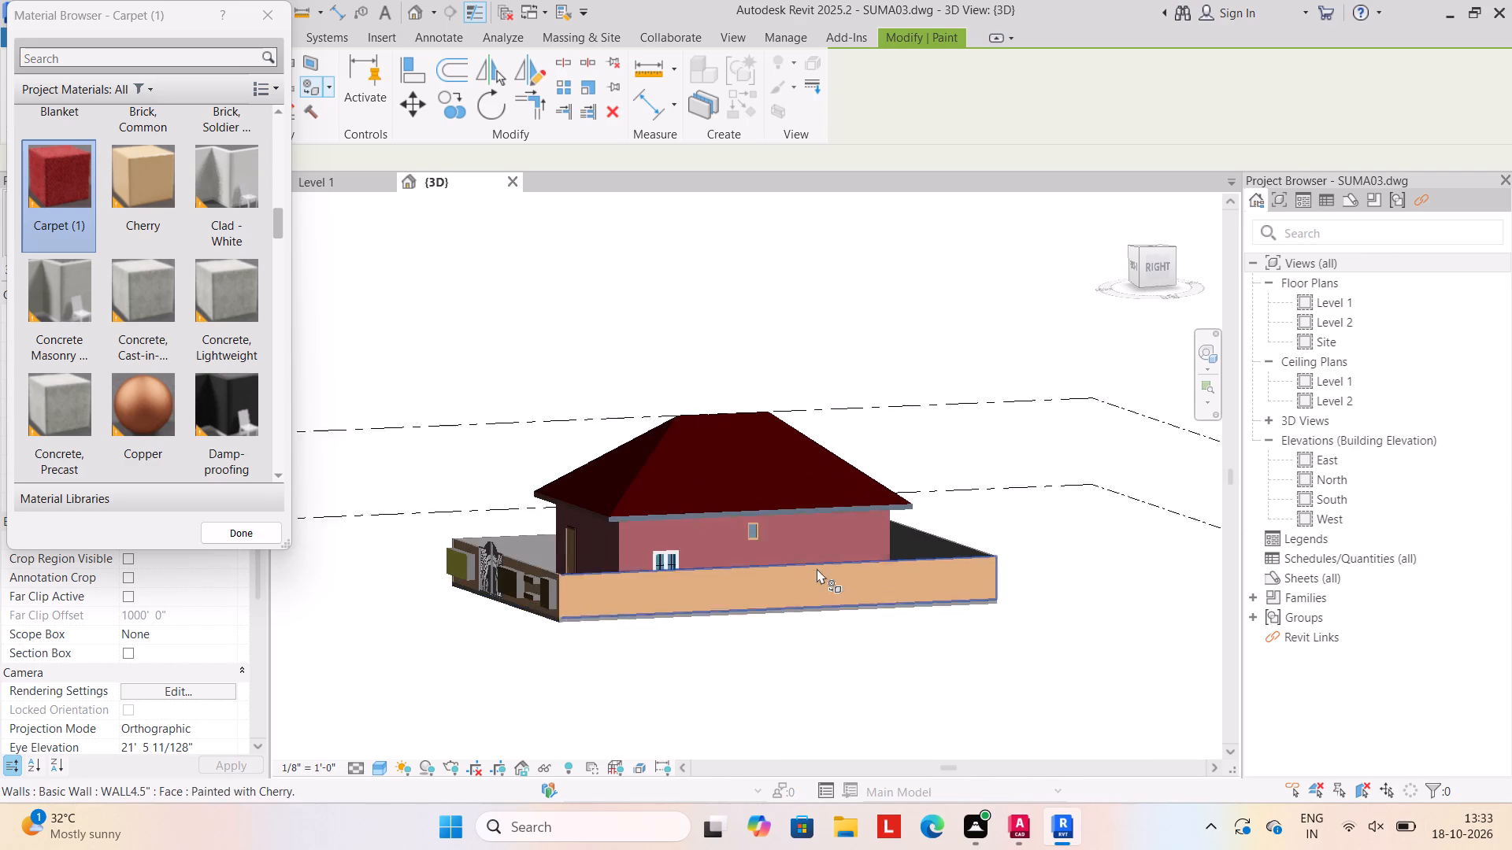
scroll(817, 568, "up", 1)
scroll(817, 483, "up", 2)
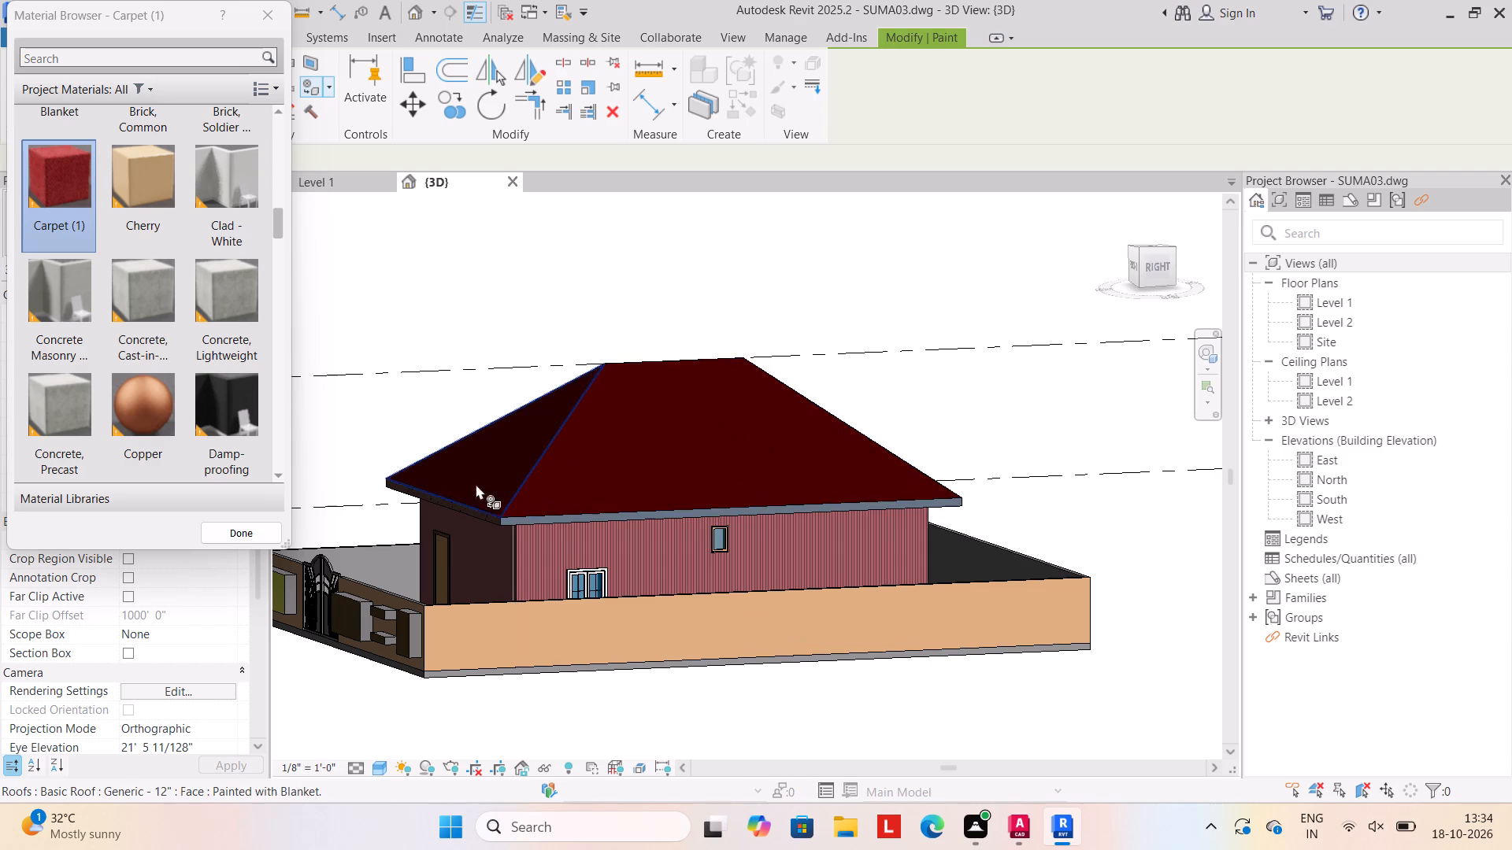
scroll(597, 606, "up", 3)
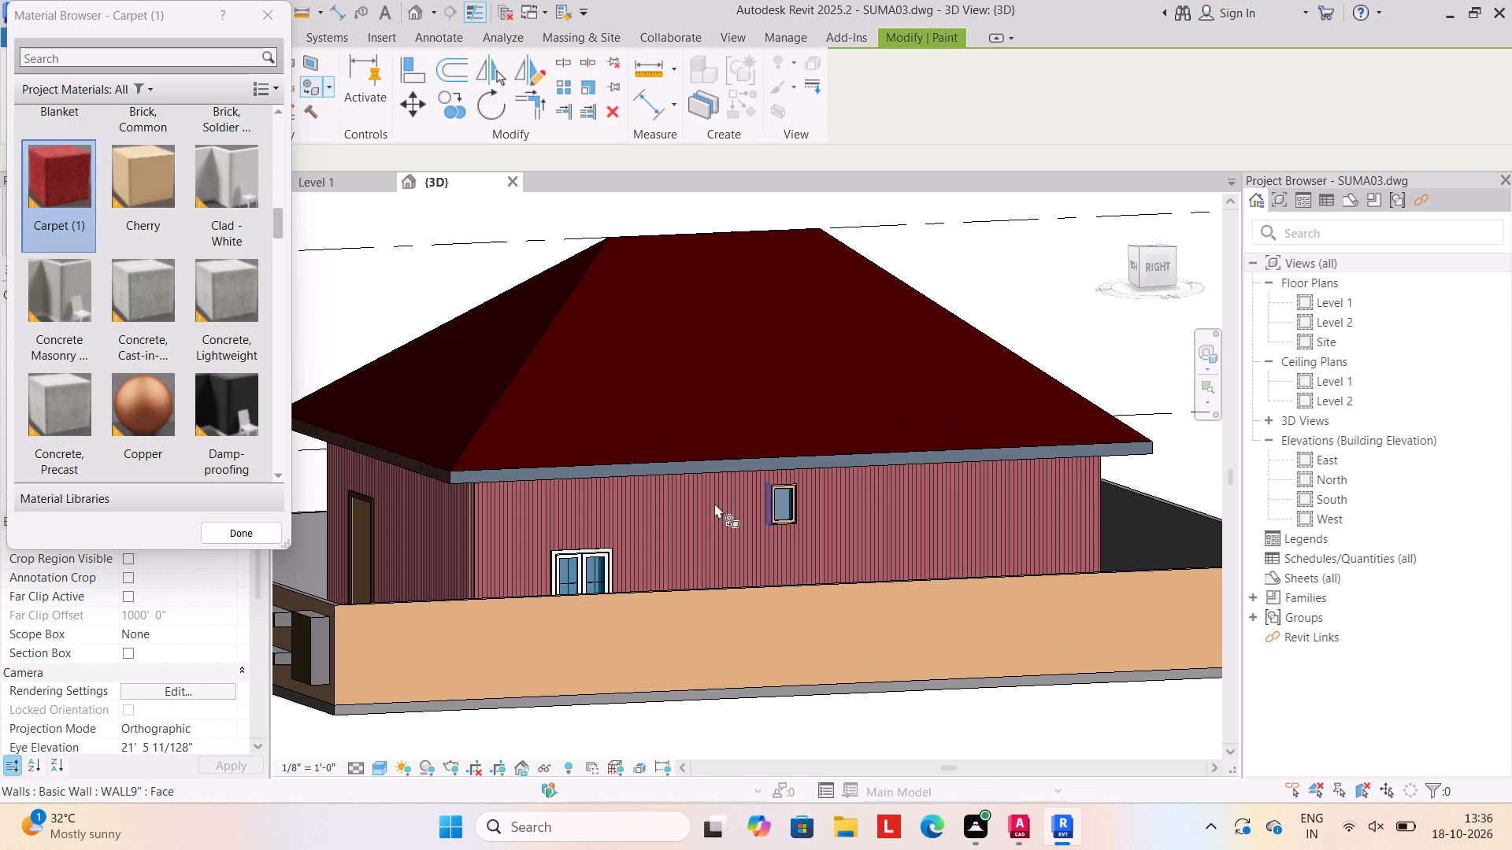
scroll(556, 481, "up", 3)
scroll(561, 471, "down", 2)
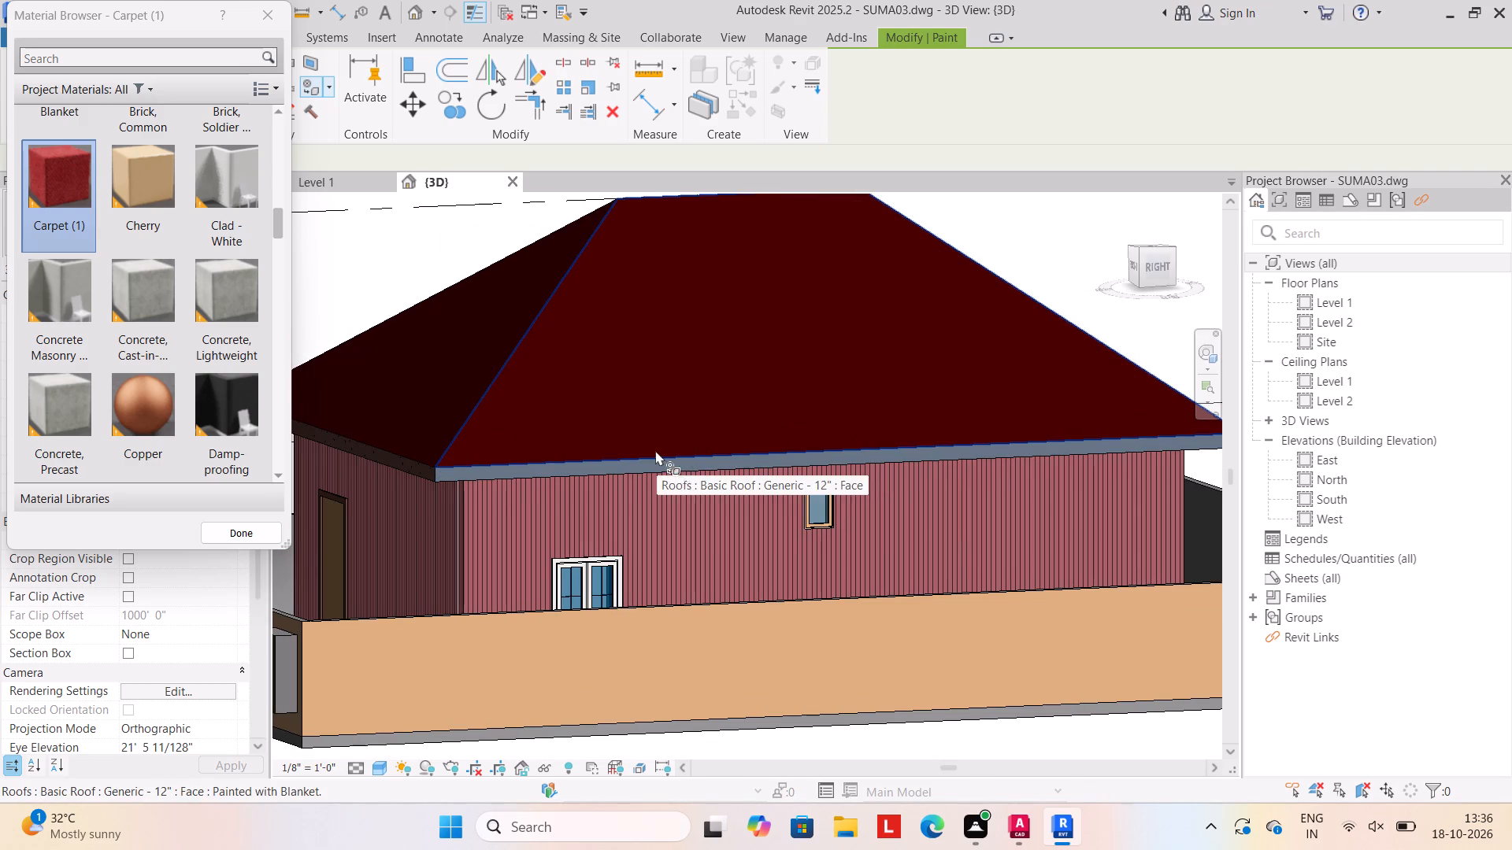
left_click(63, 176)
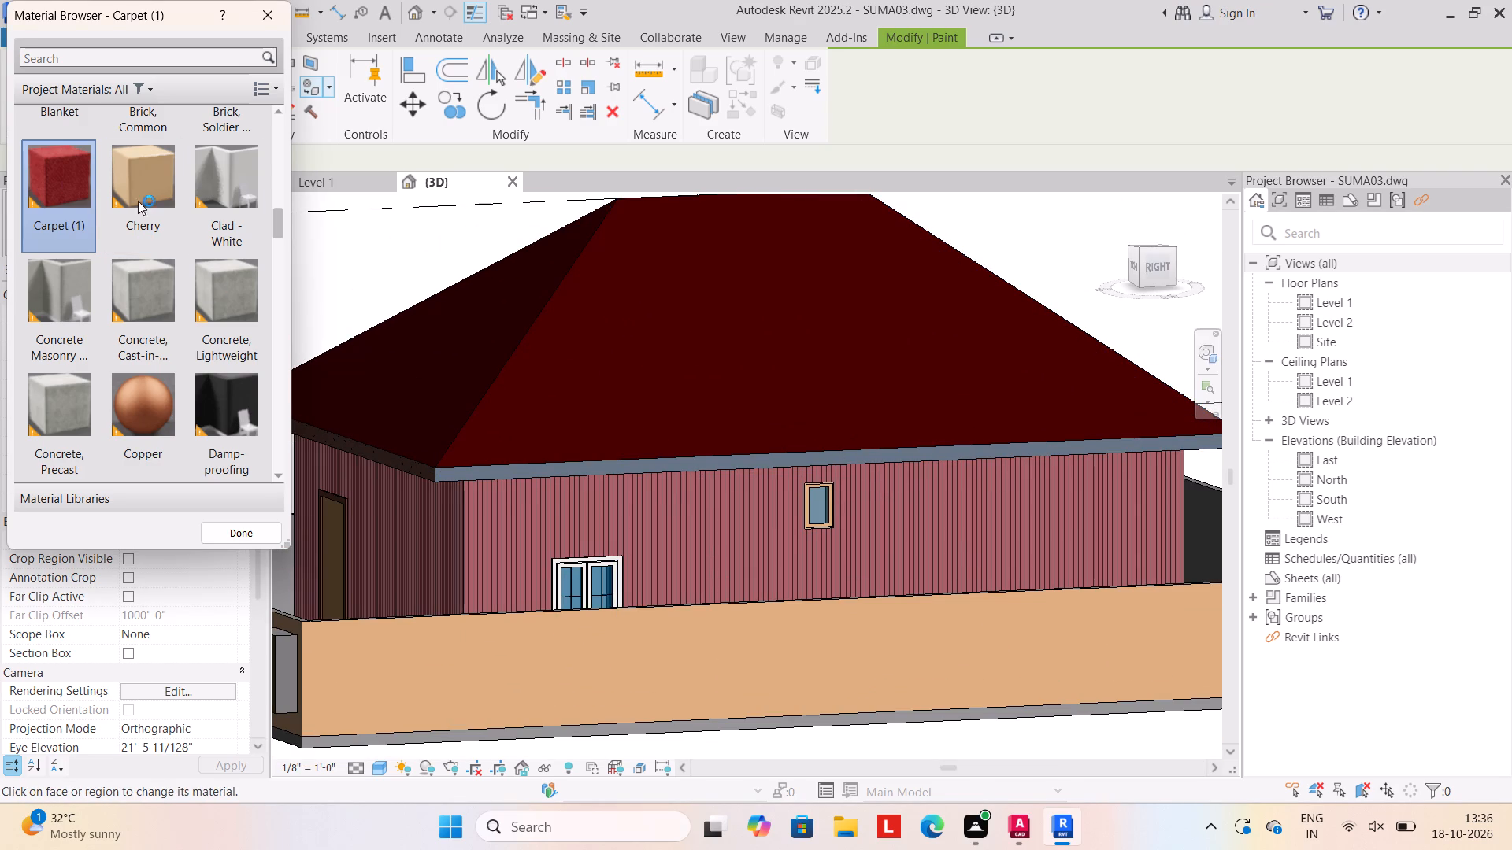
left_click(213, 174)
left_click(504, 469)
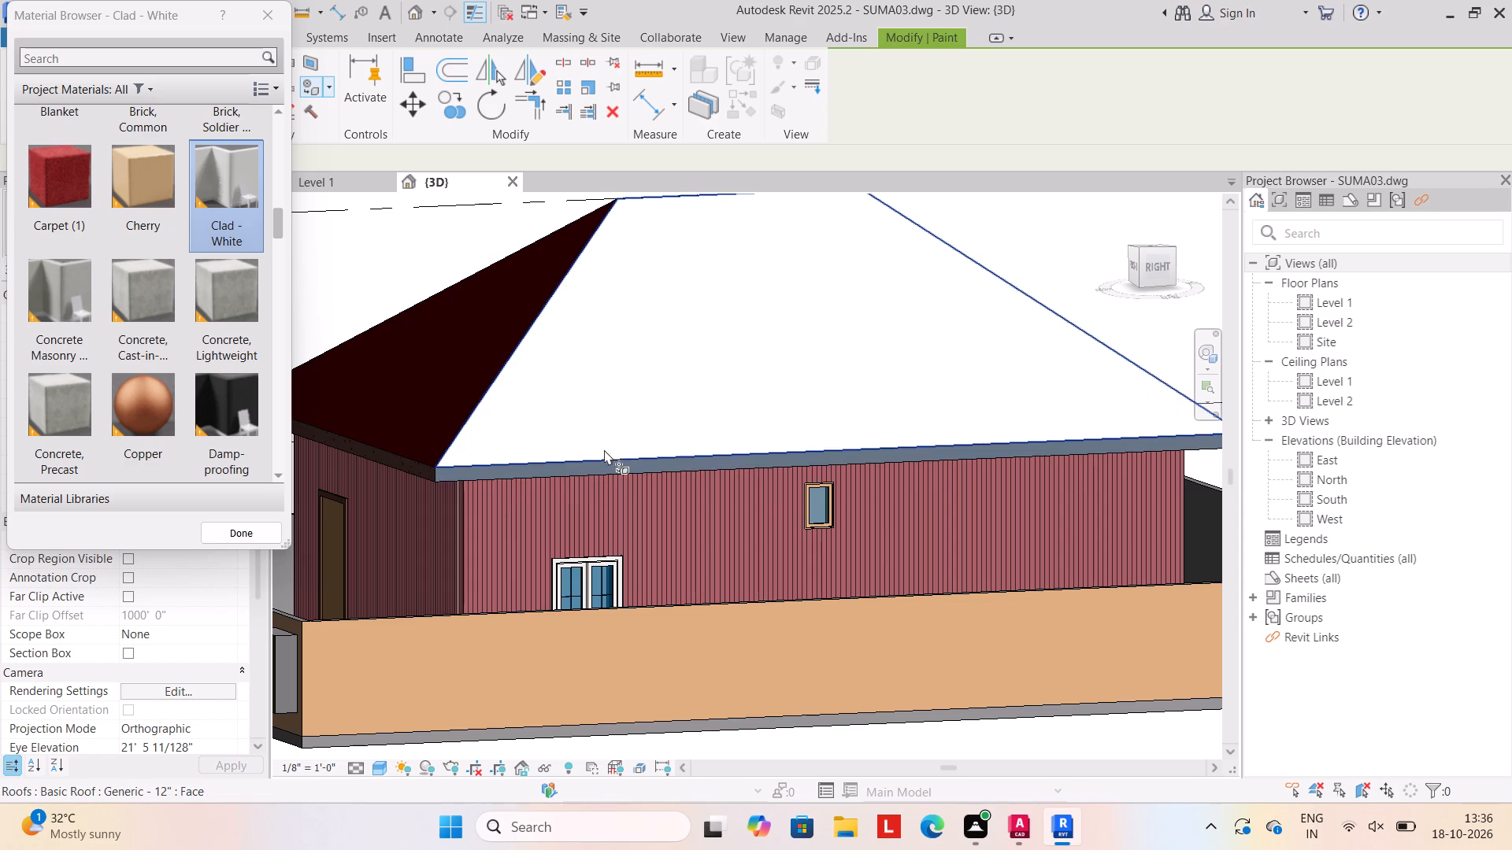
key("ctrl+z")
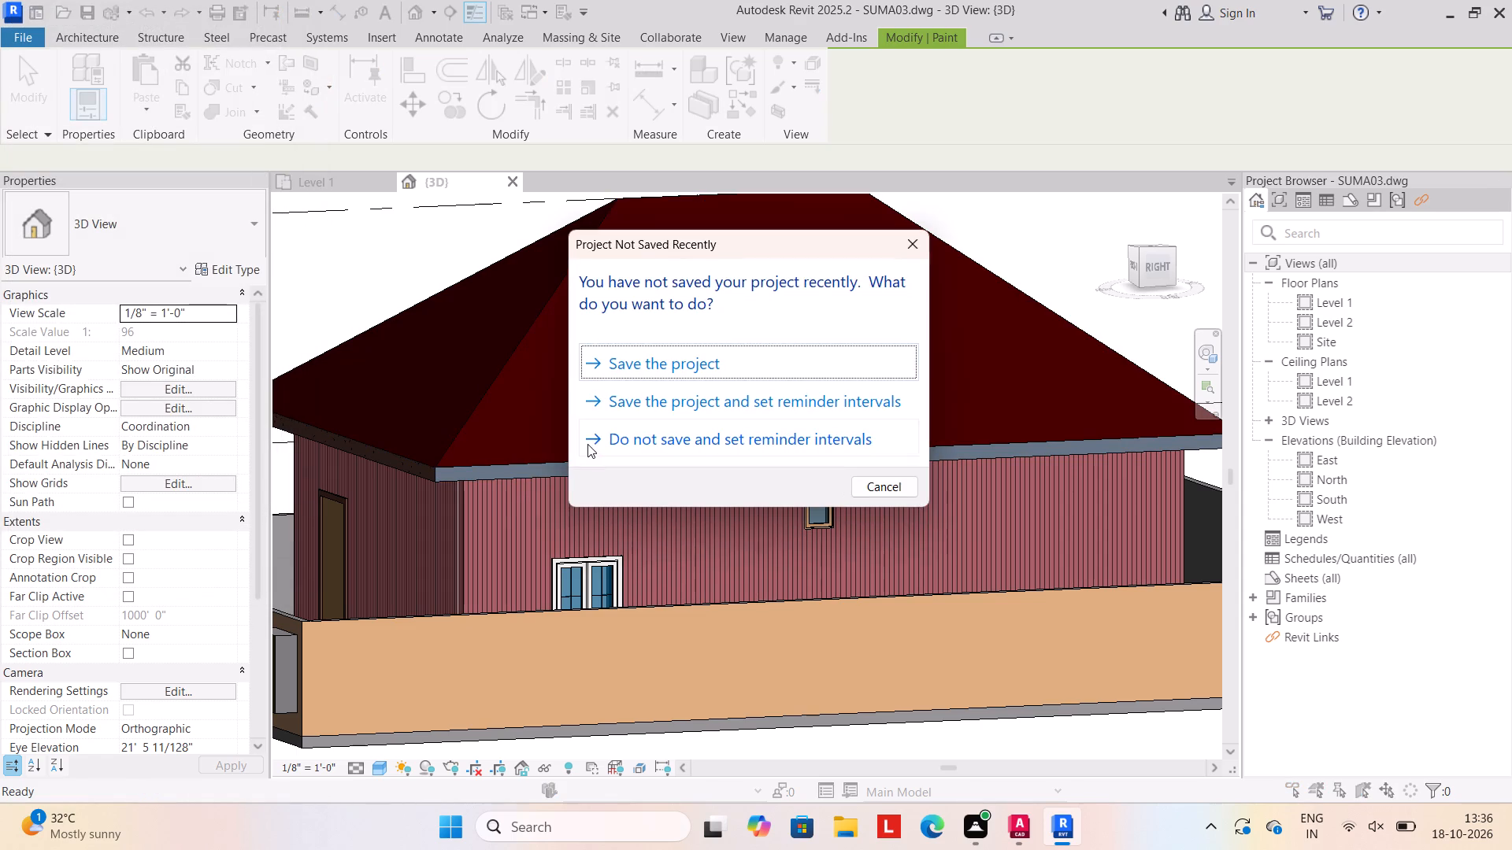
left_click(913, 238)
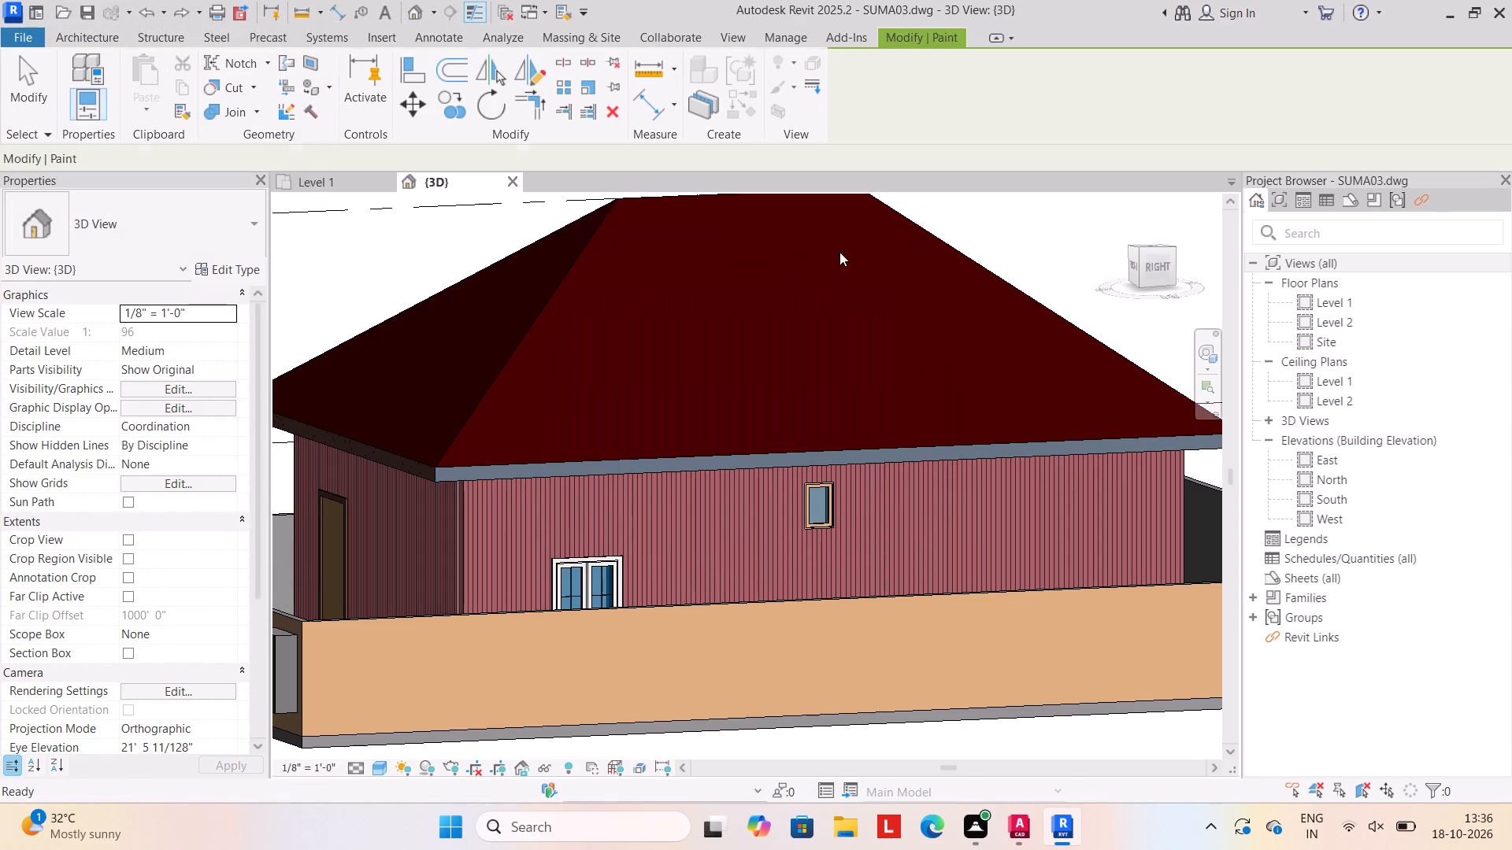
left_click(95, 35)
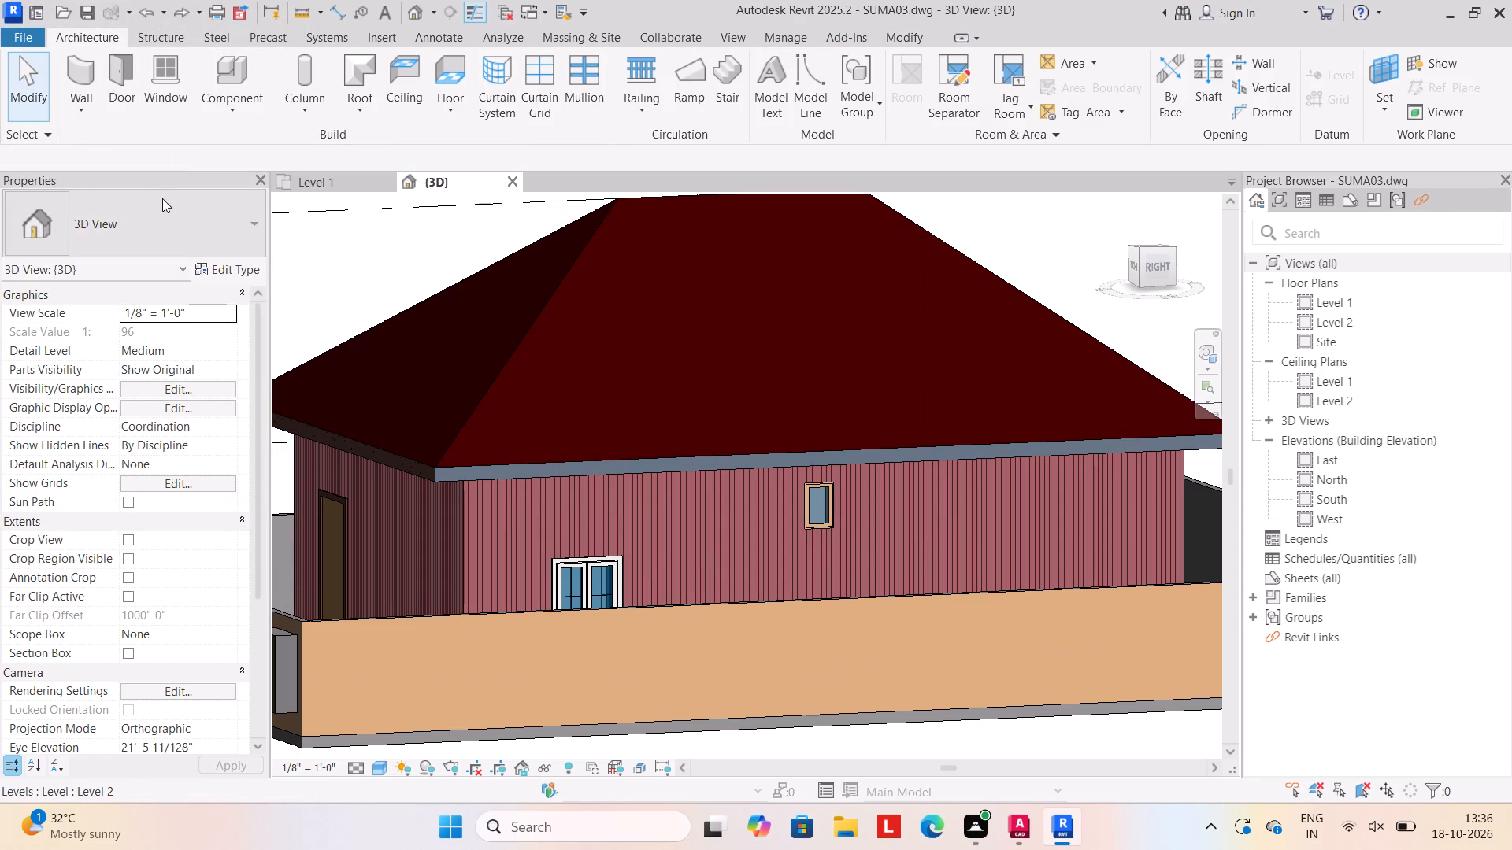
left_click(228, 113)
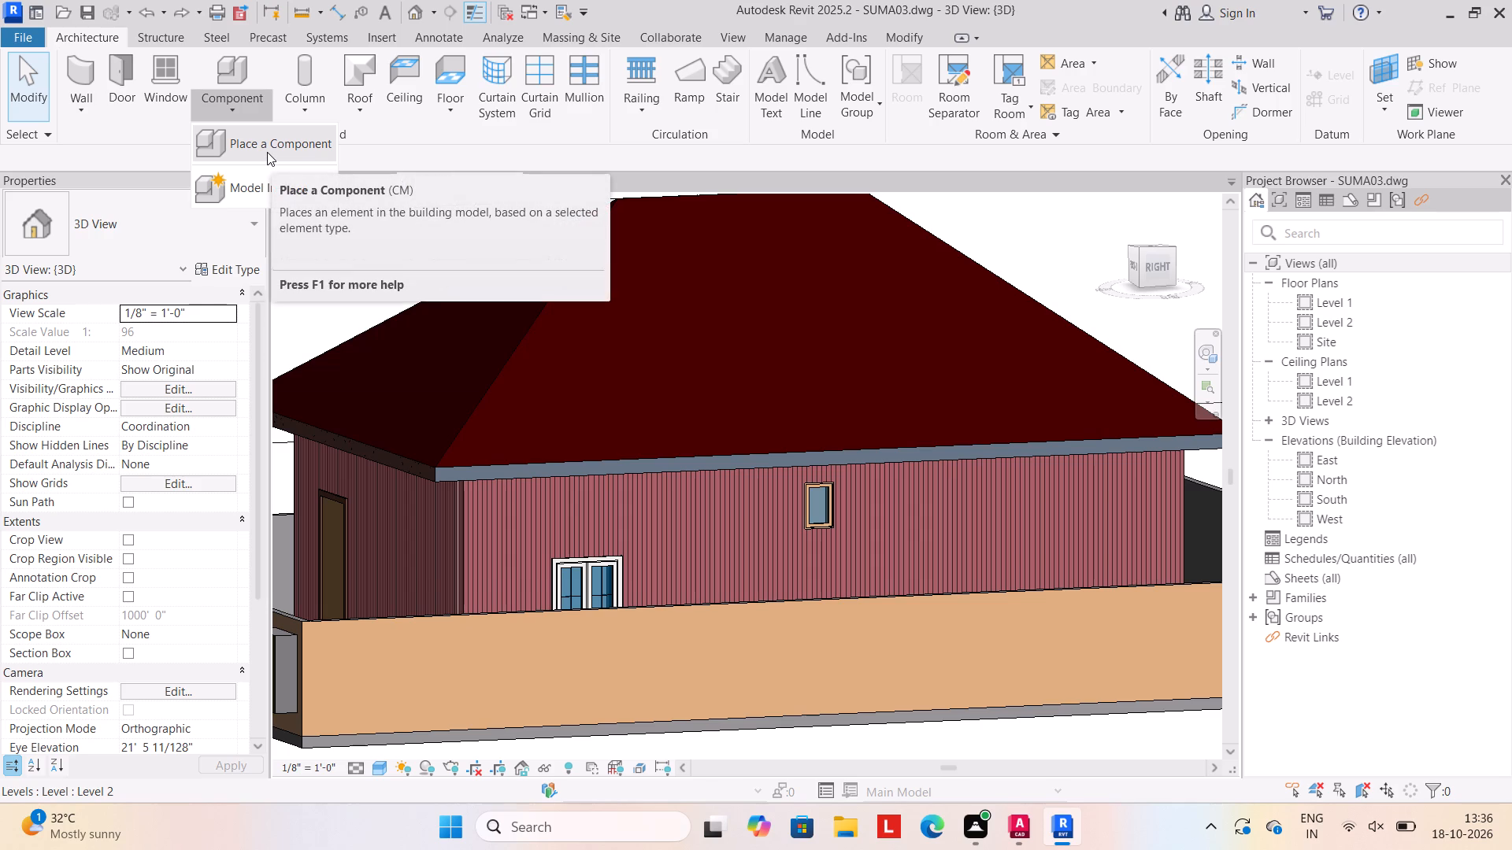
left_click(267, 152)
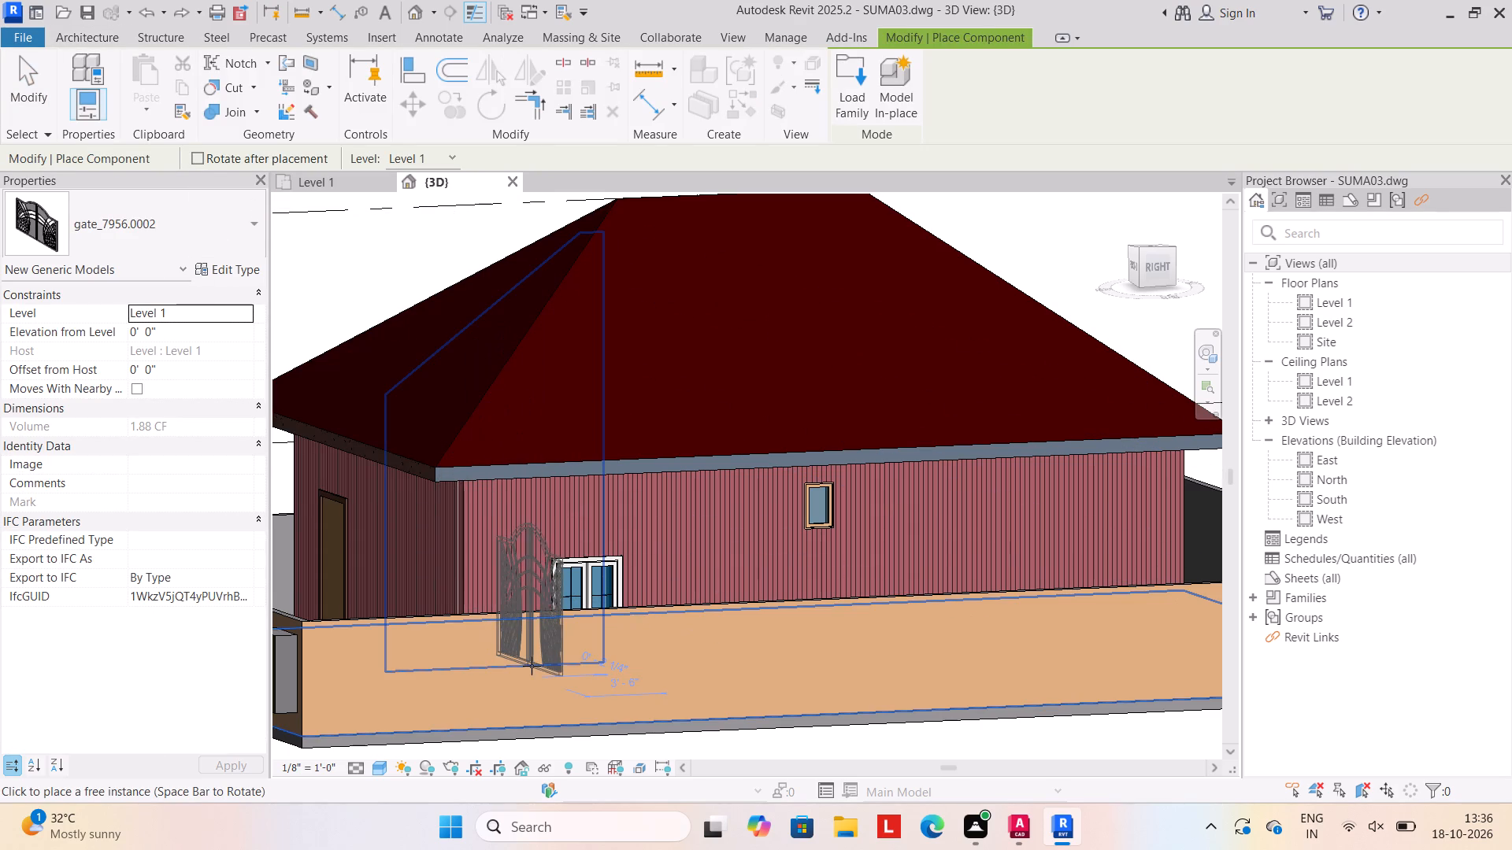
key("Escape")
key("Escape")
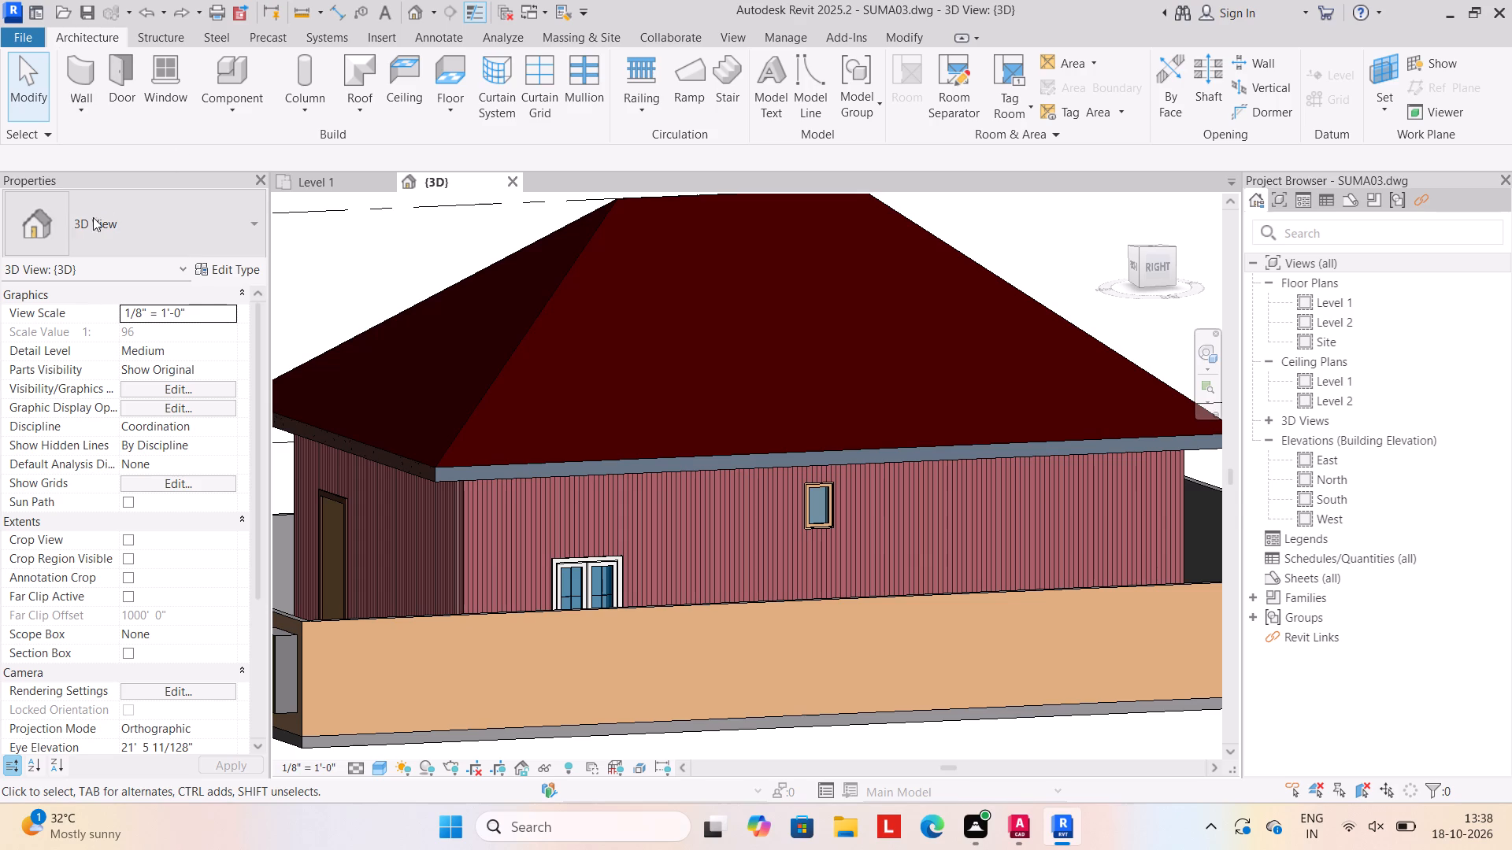
Examine the roof fascia and walls along the house's right side and around the front corner by the entrance.
scroll(502, 434, "up", 3)
middle_click_drag(513, 462, 484, 422)
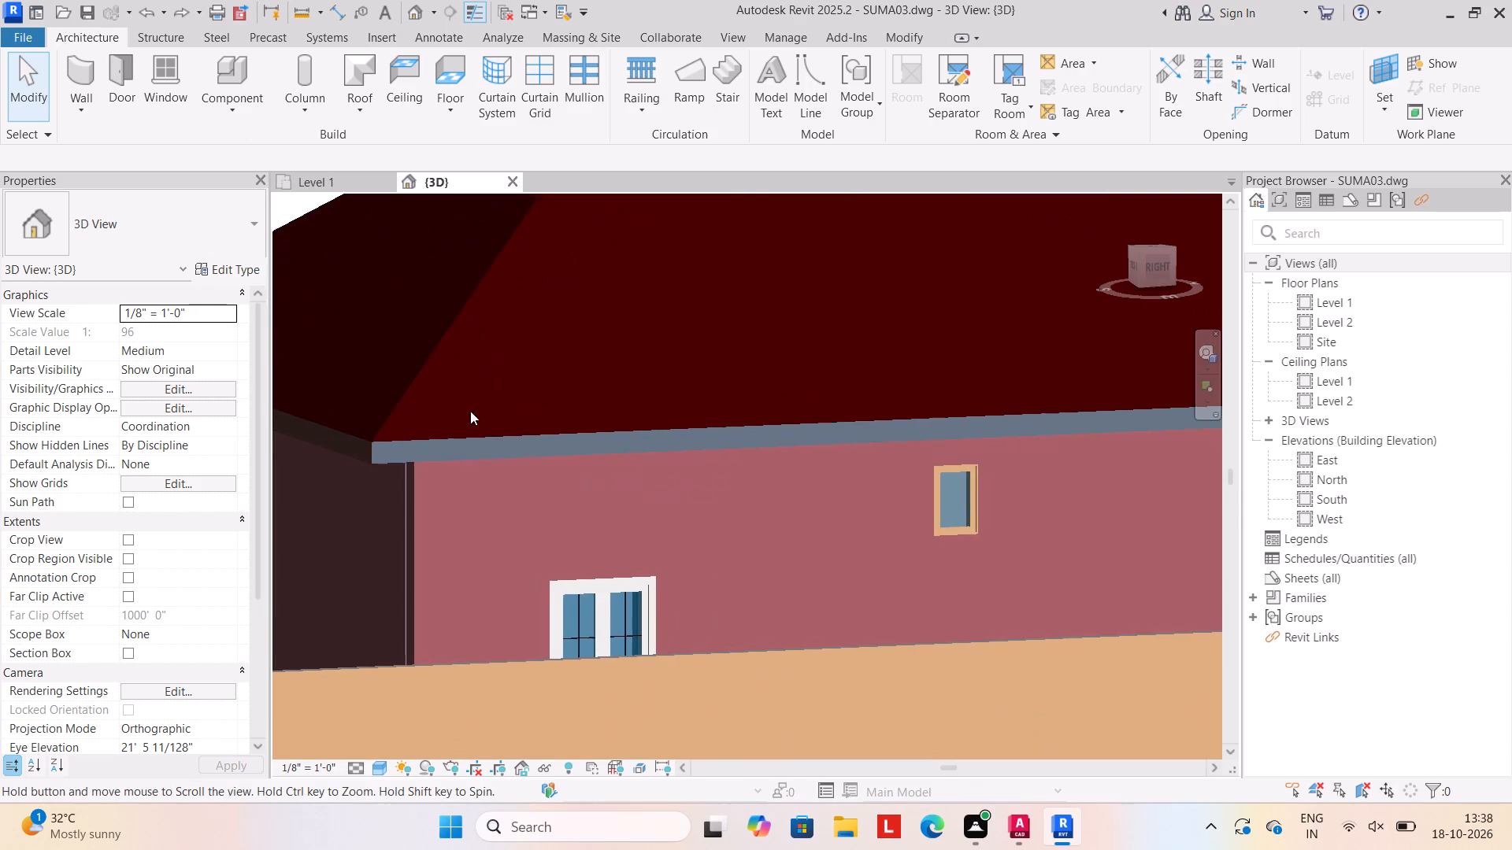
scroll(465, 405, "down", 5)
middle_click_drag(493, 359, 480, 394)
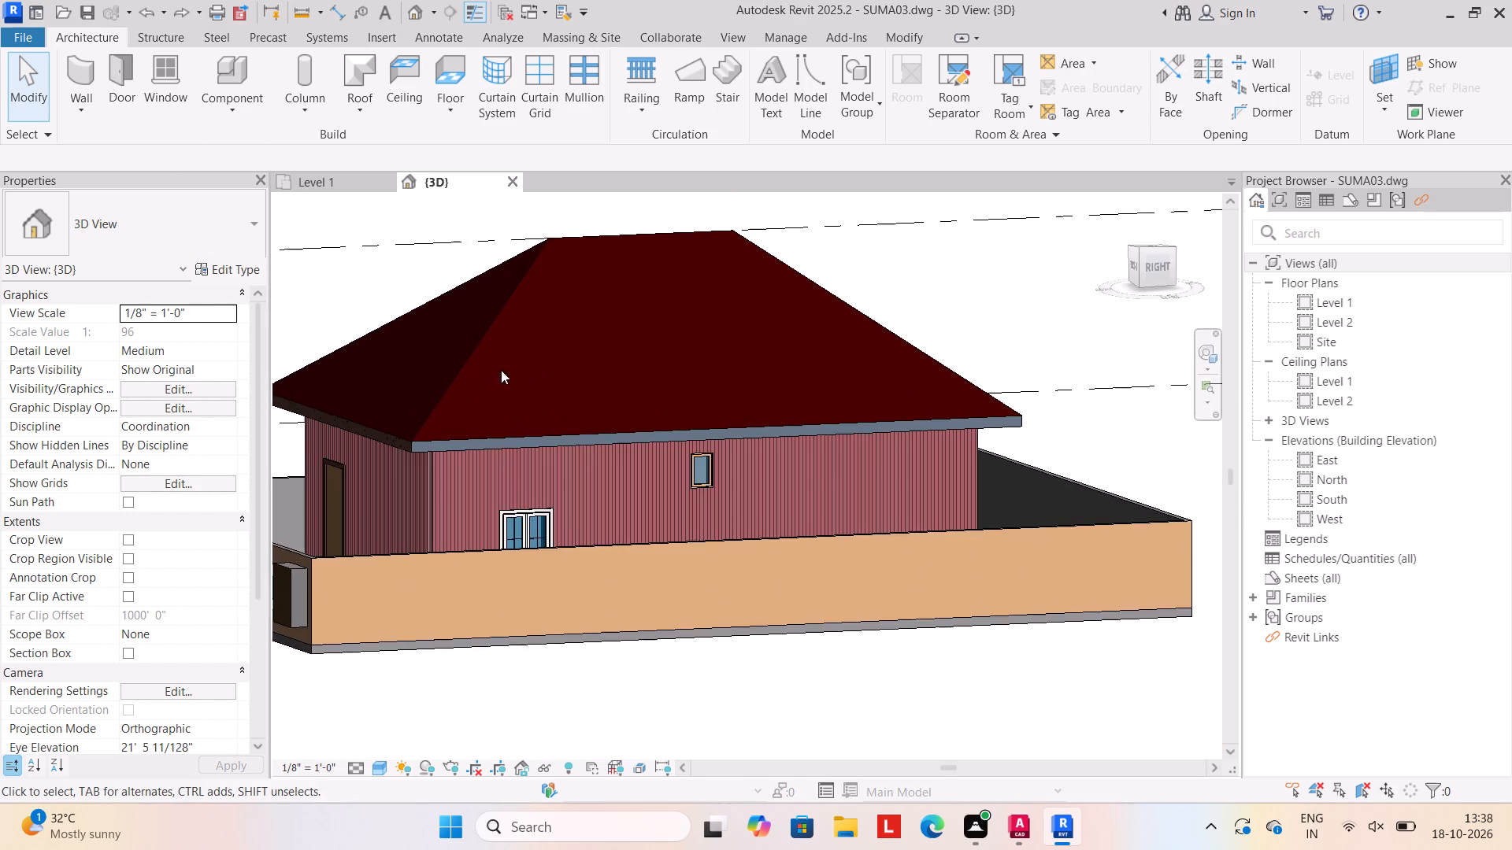
scroll(514, 360, "up", 1)
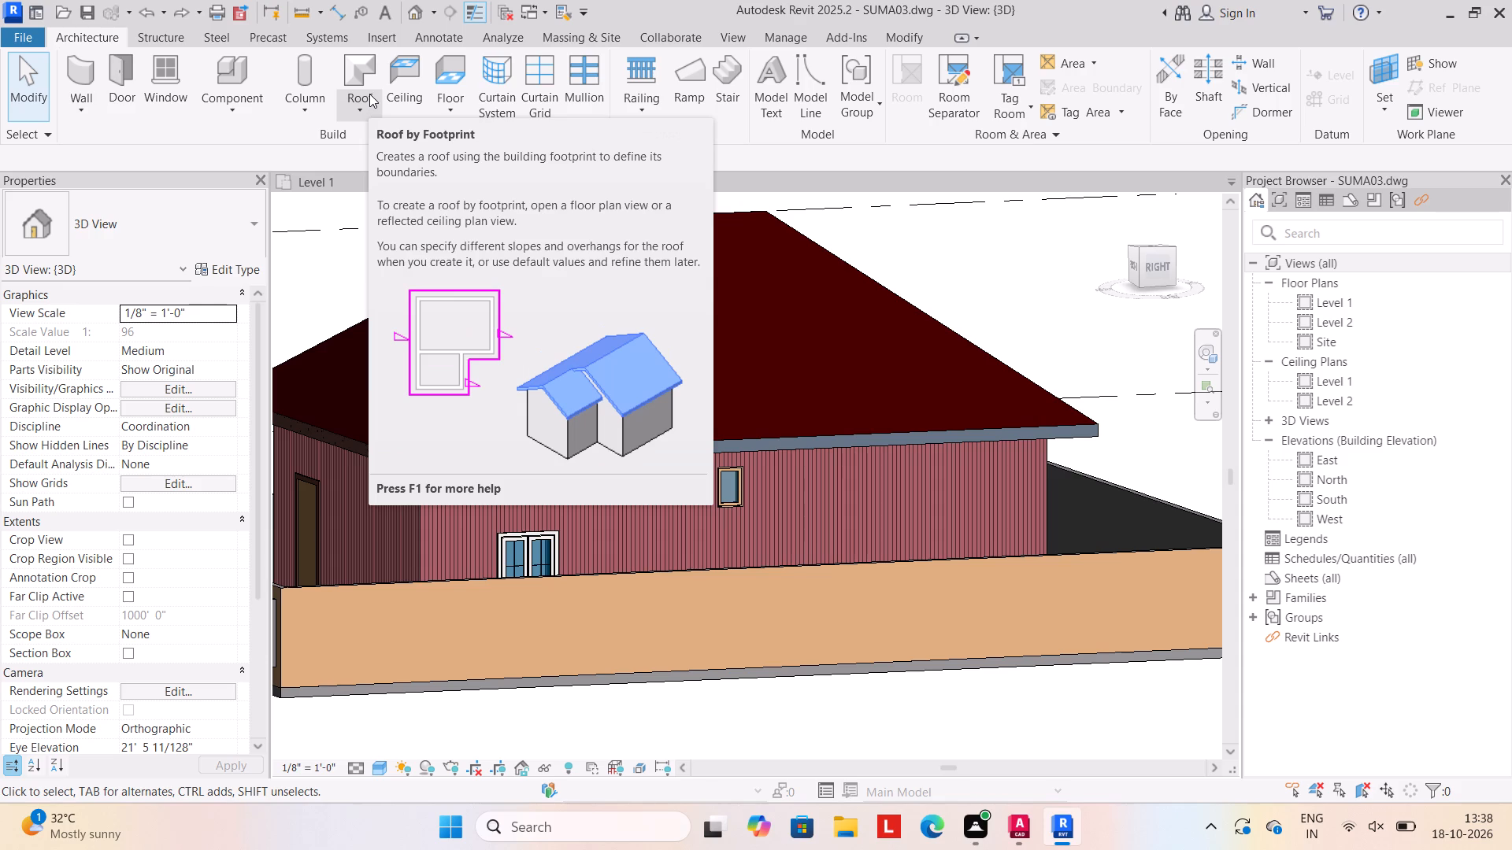
scroll(502, 405, "down", 1)
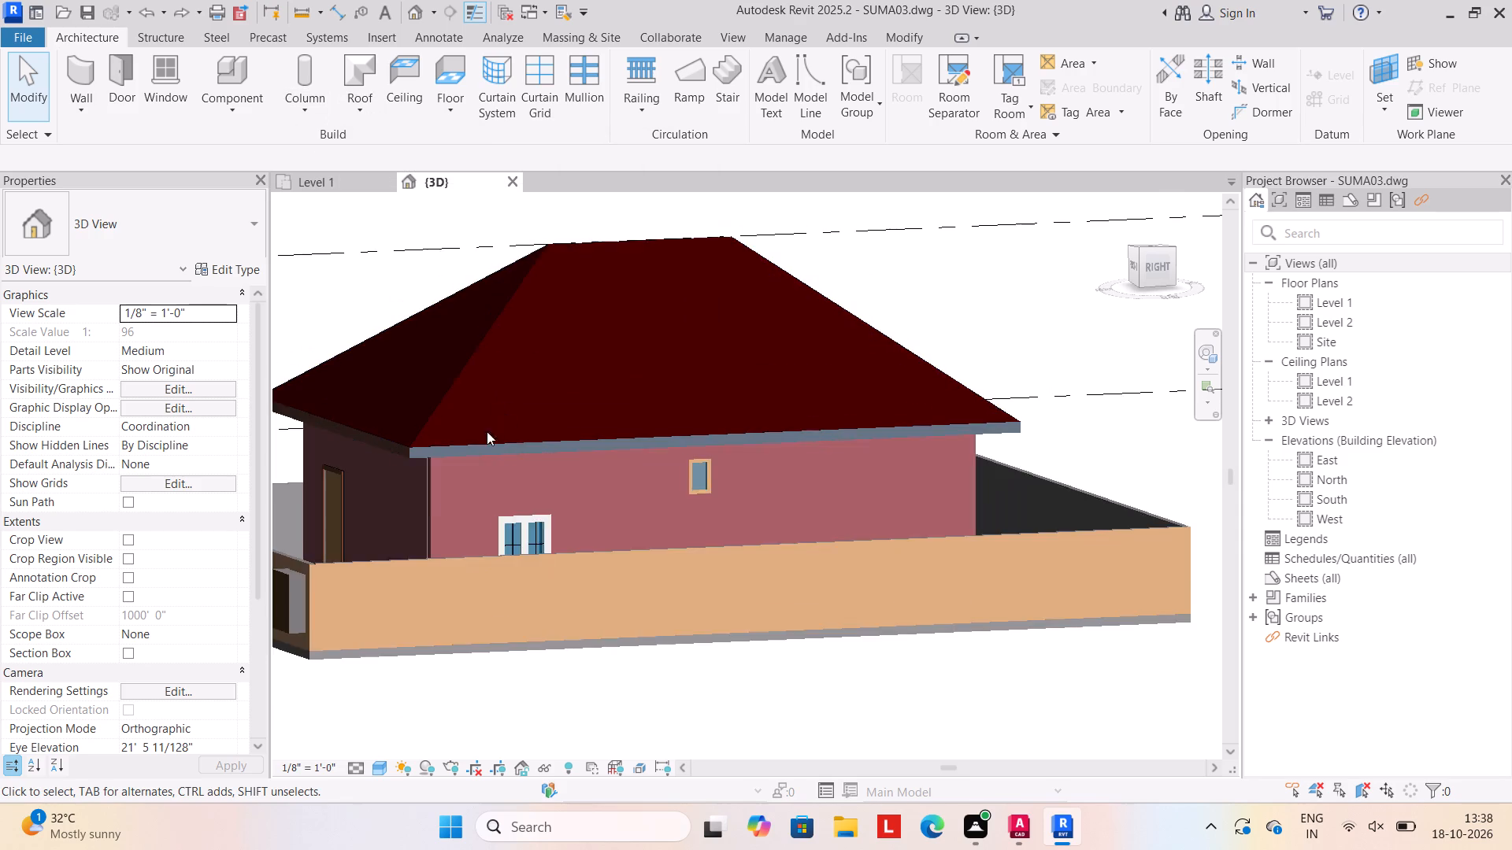
scroll(420, 508, "up", 3)
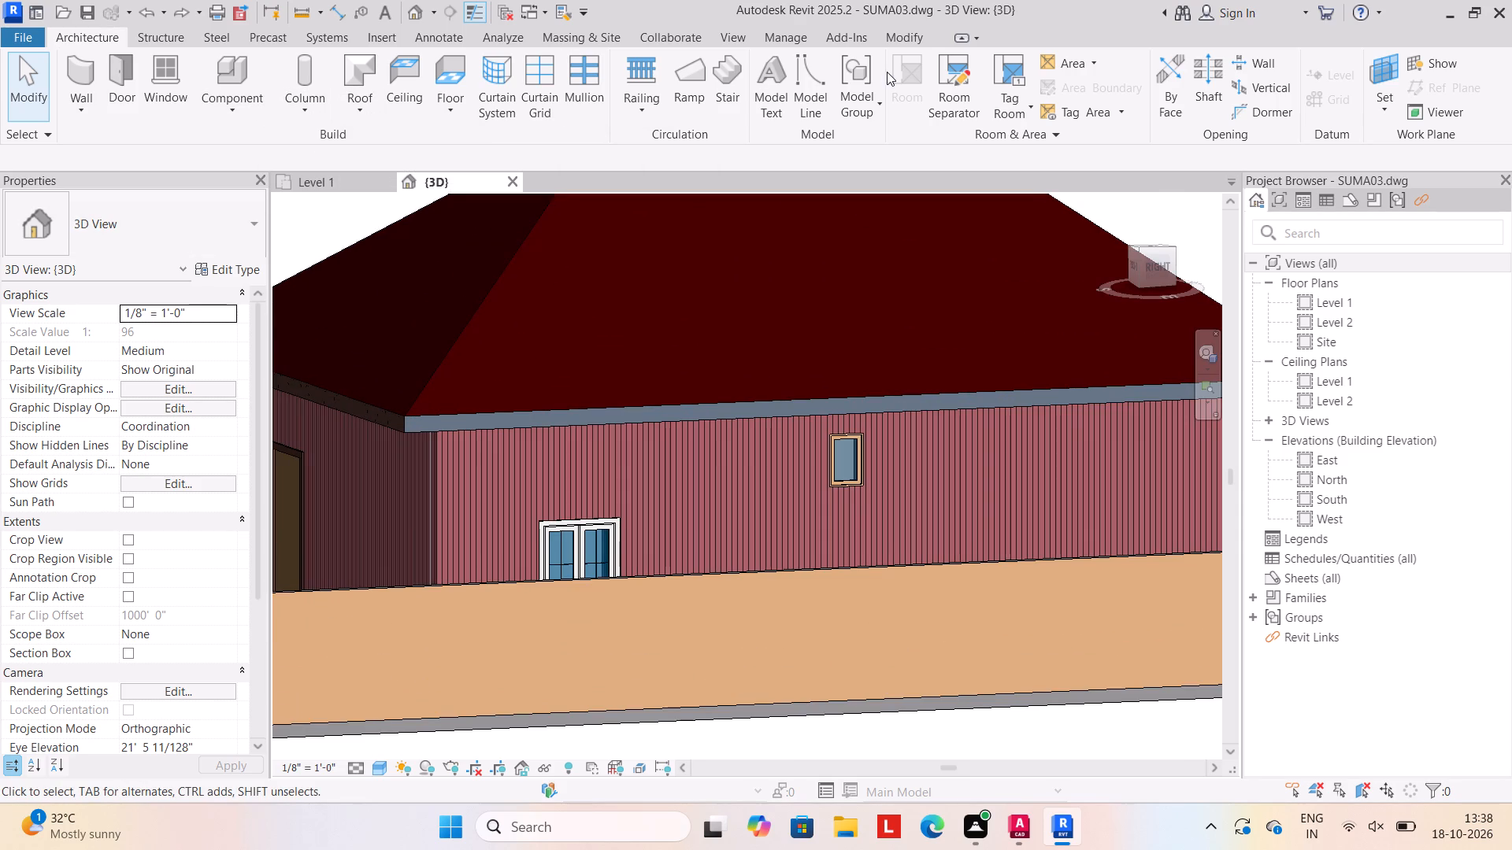
left_click(900, 35)
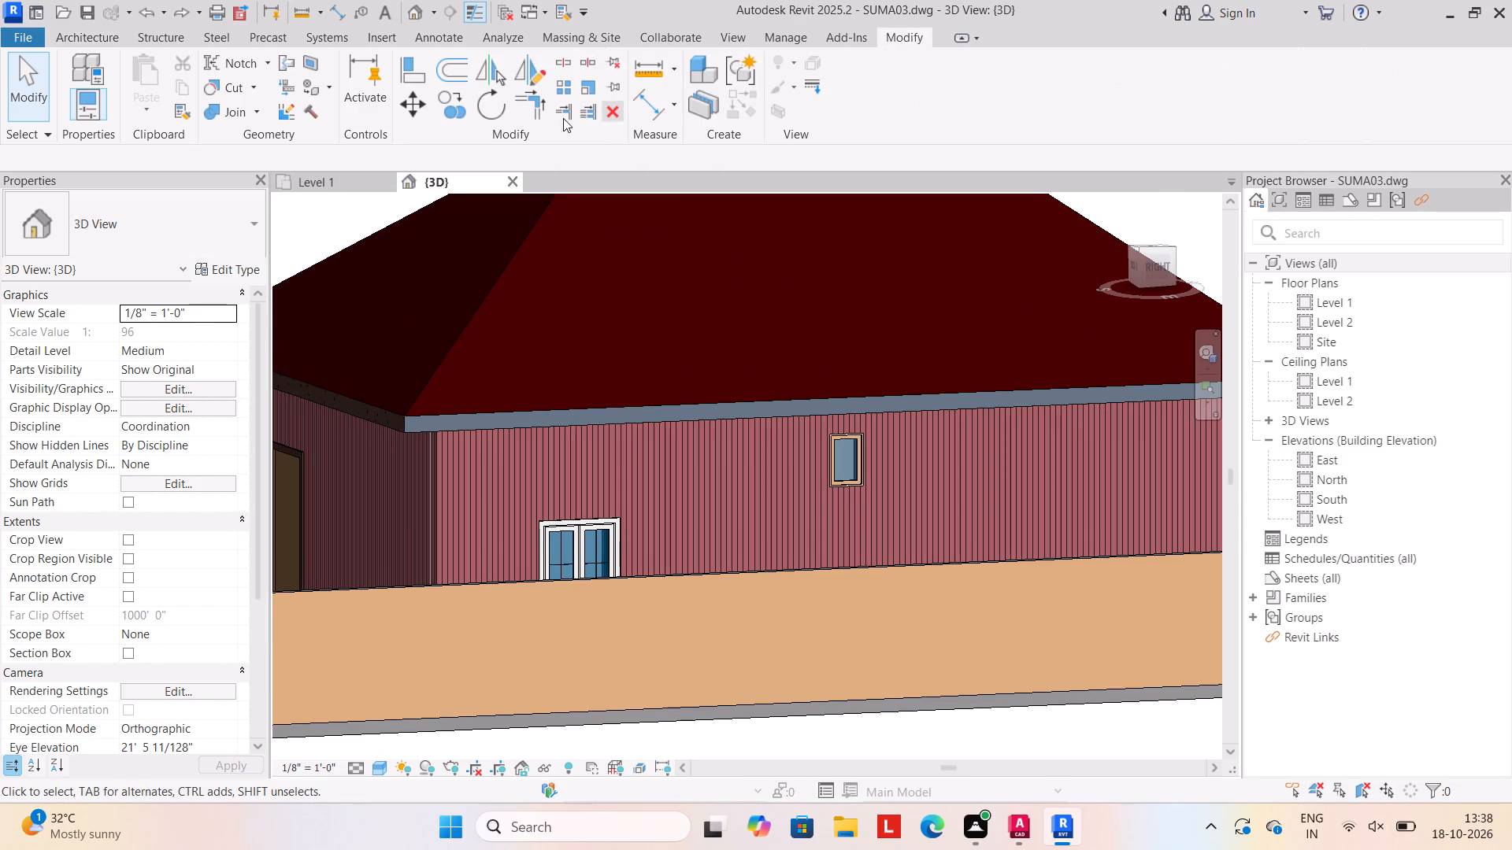
left_click(113, 38)
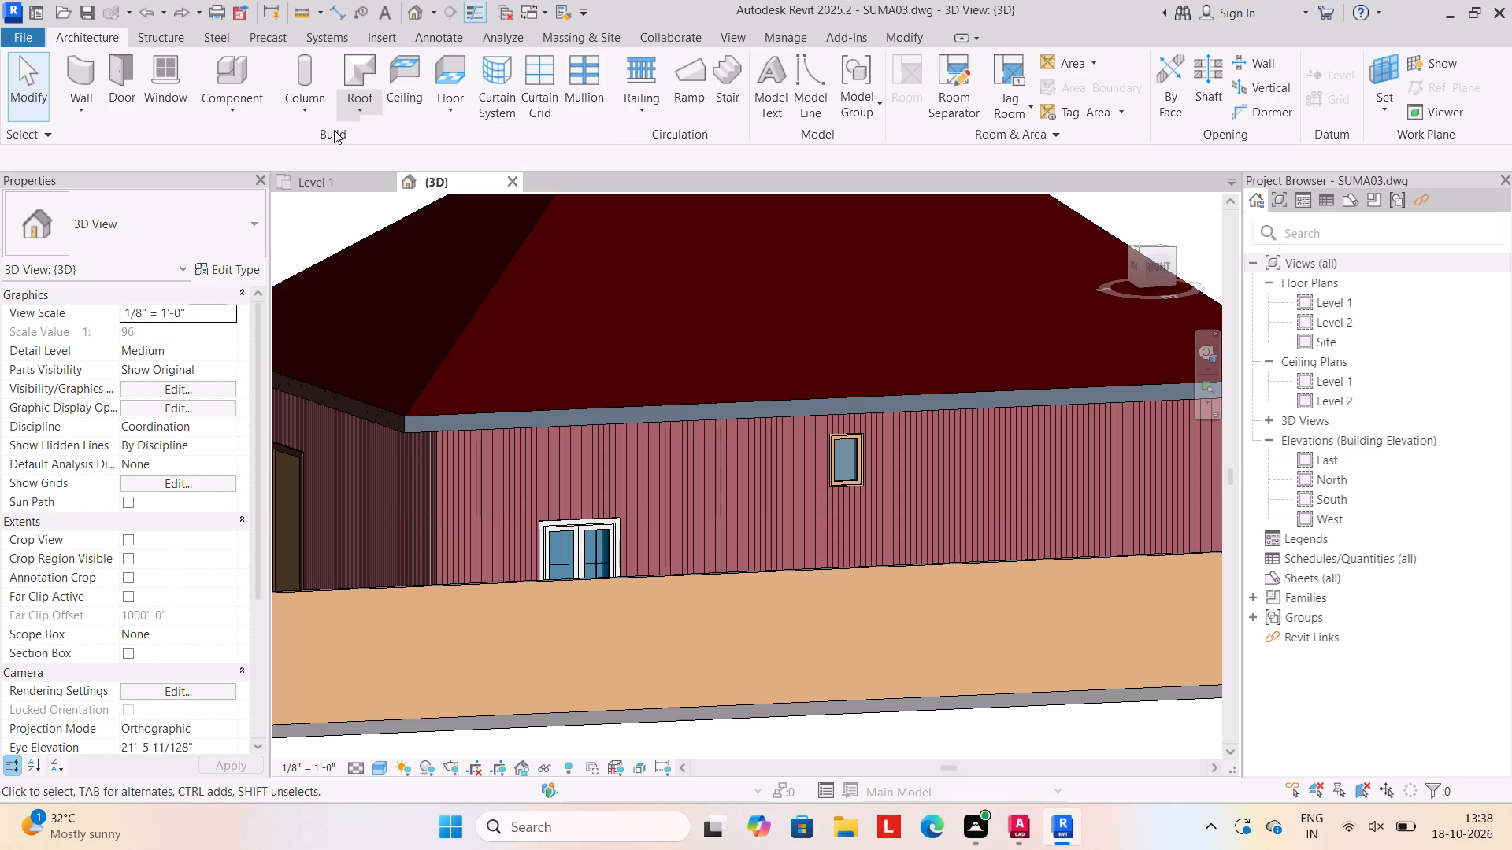
scroll(558, 366, "down", 2)
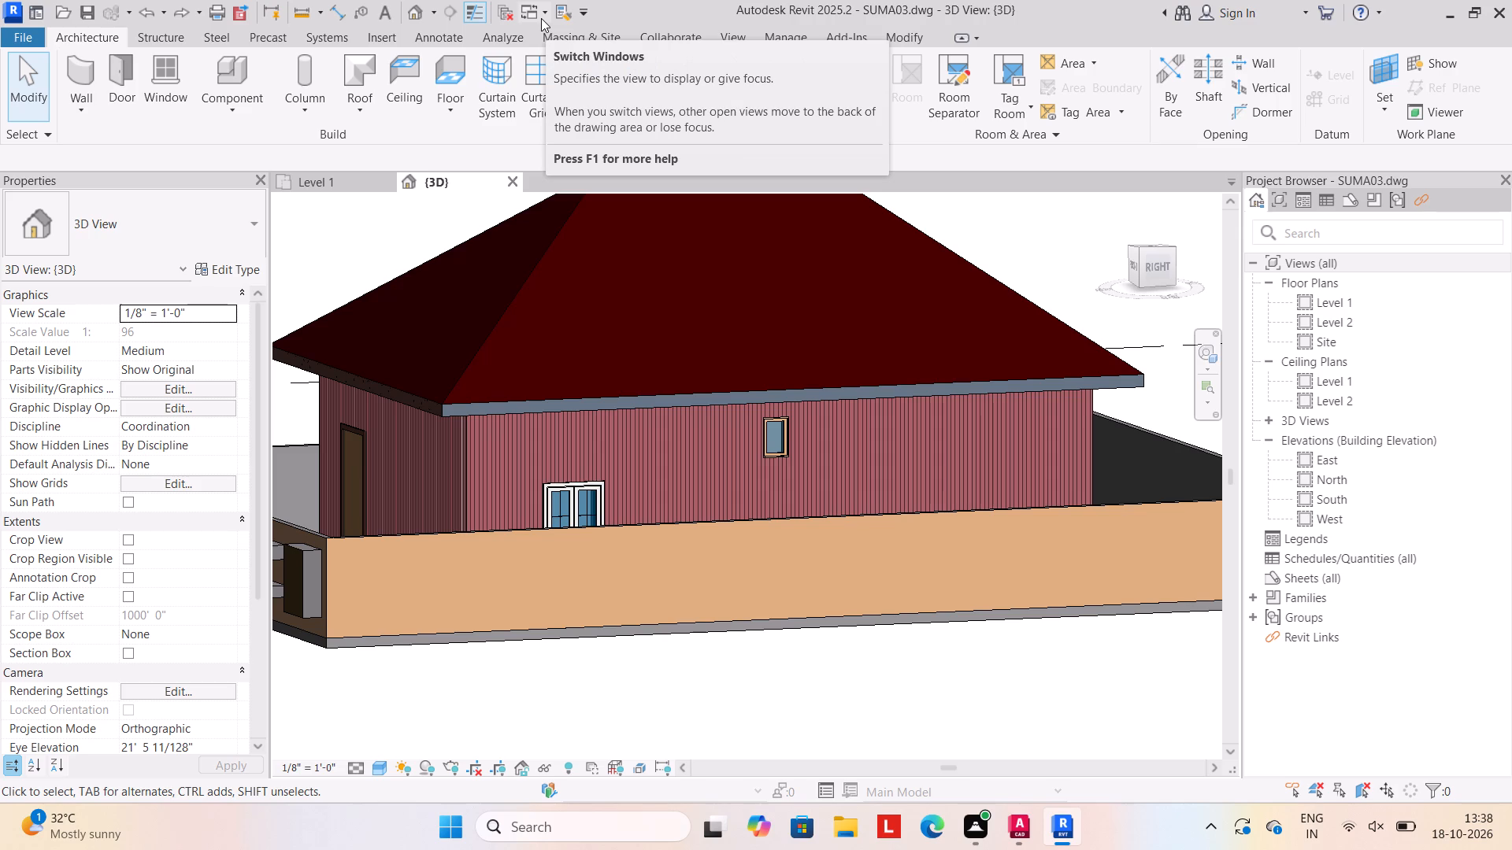
left_click(906, 36)
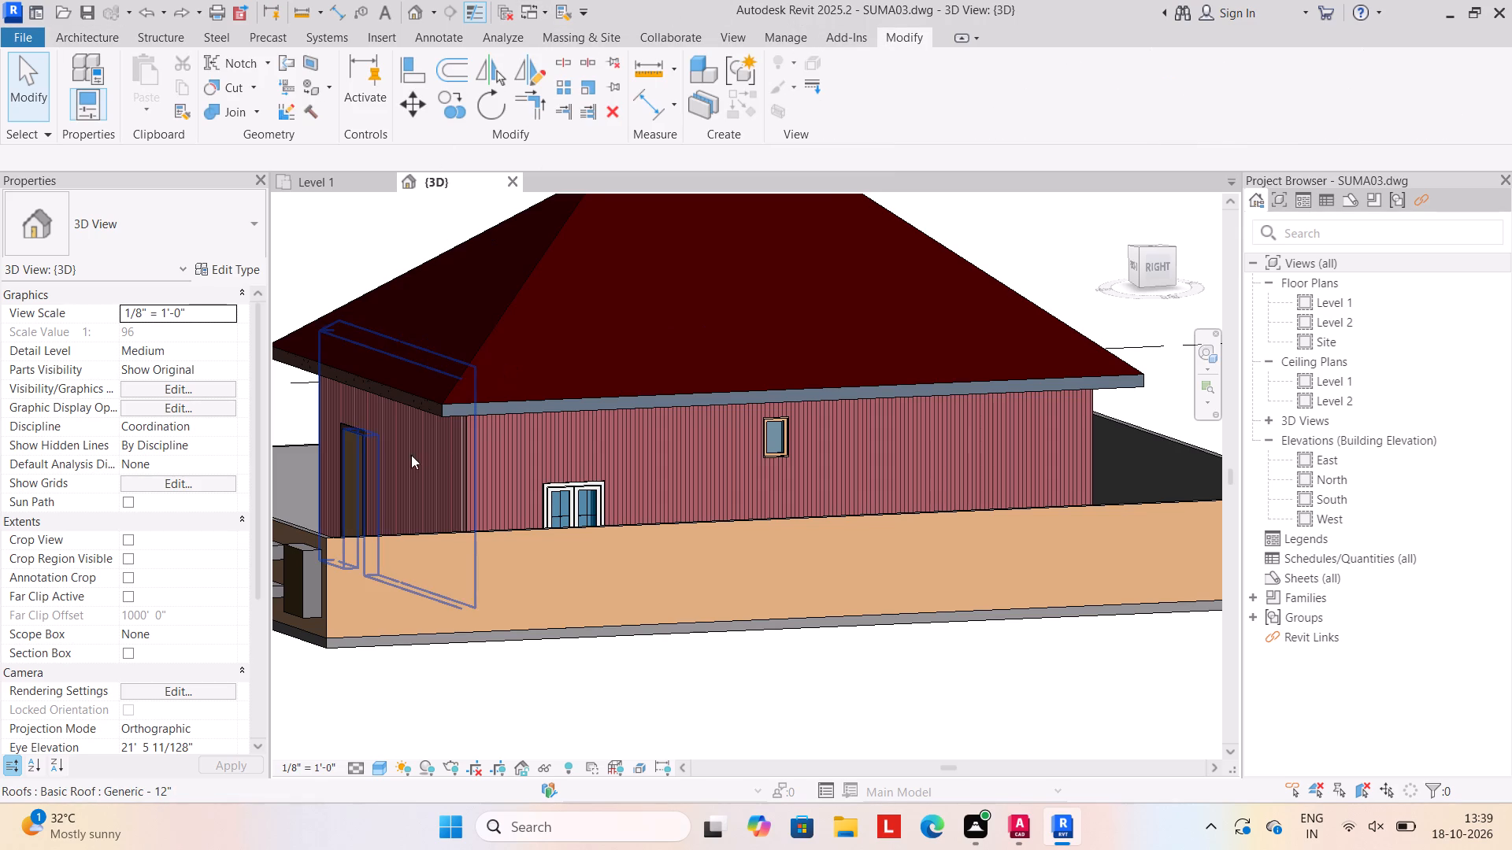
scroll(424, 437, "up", 3)
middle_click_drag(444, 462, 617, 458, "shift")
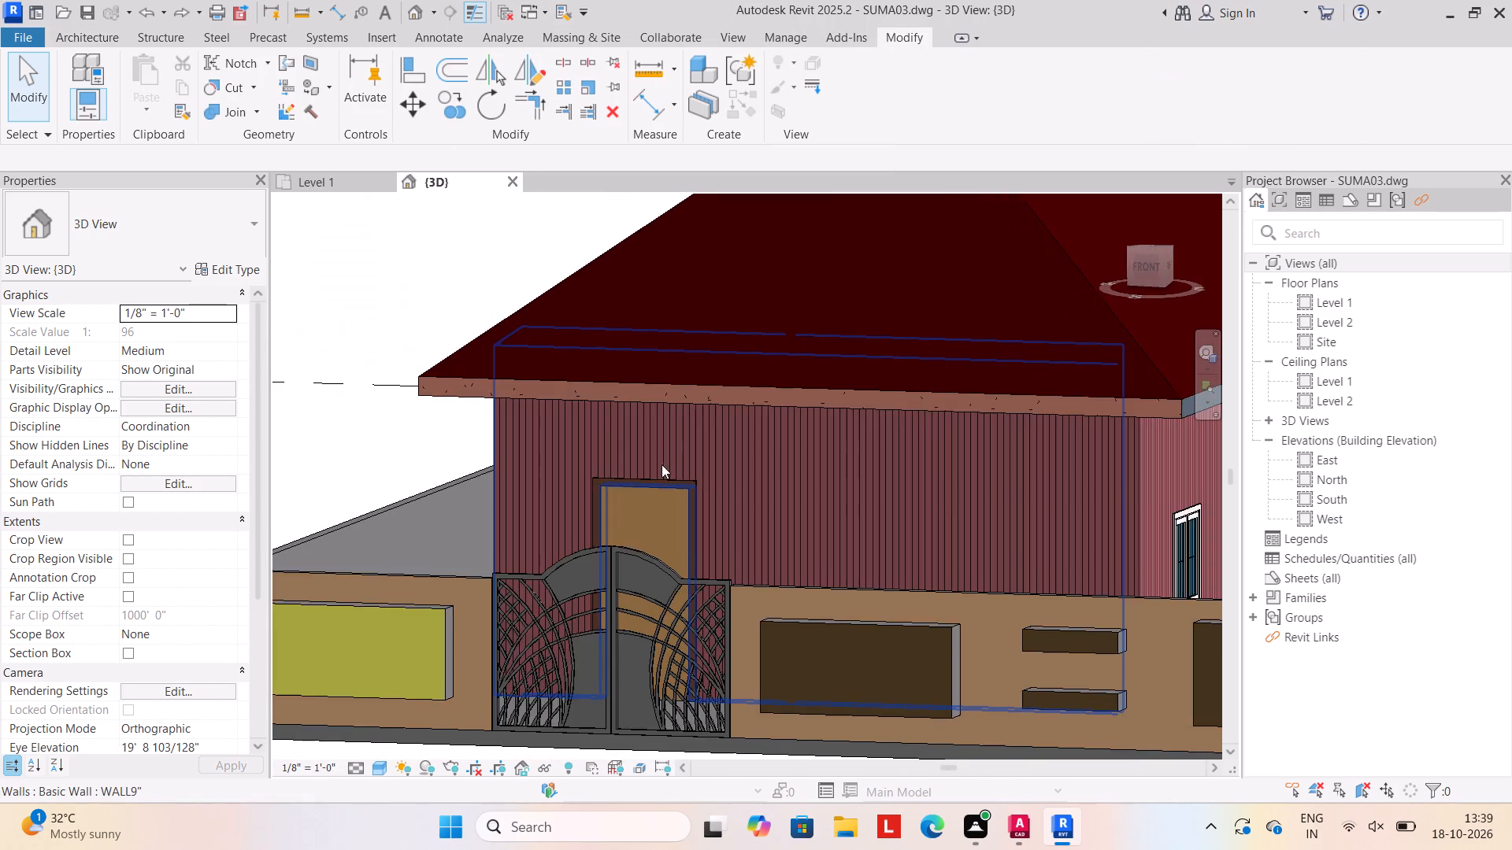
middle_click_drag(702, 466, 529, 465, "shift")
scroll(610, 449, "down", 2)
middle_click_drag(608, 452, 555, 456)
scroll(553, 457, "up", 1, "shift")
middle_click_drag(610, 483, 606, 492, "shift")
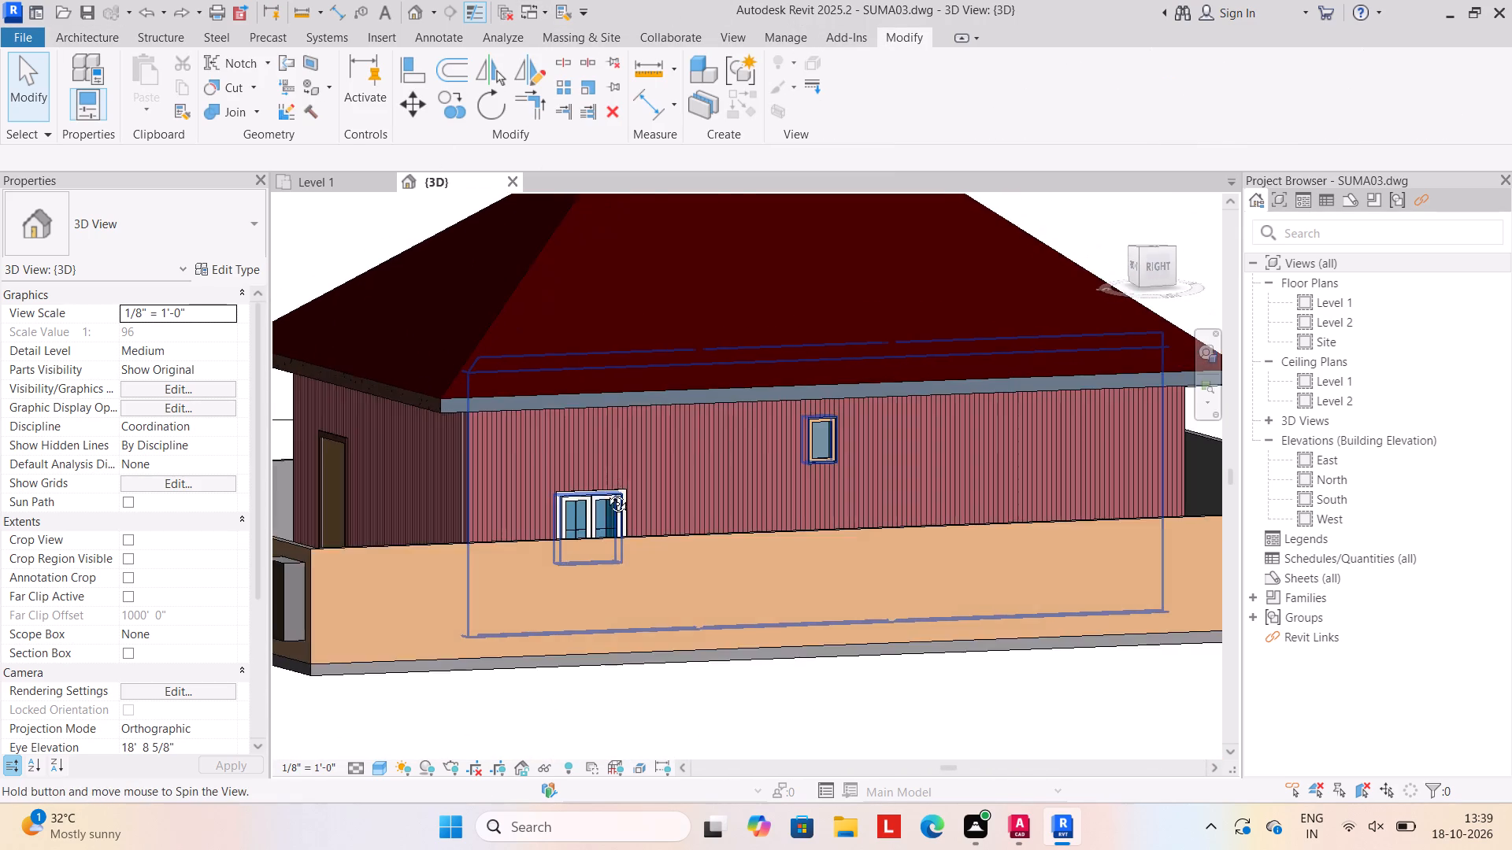
middle_click_drag(606, 492, 584, 519, "shift")
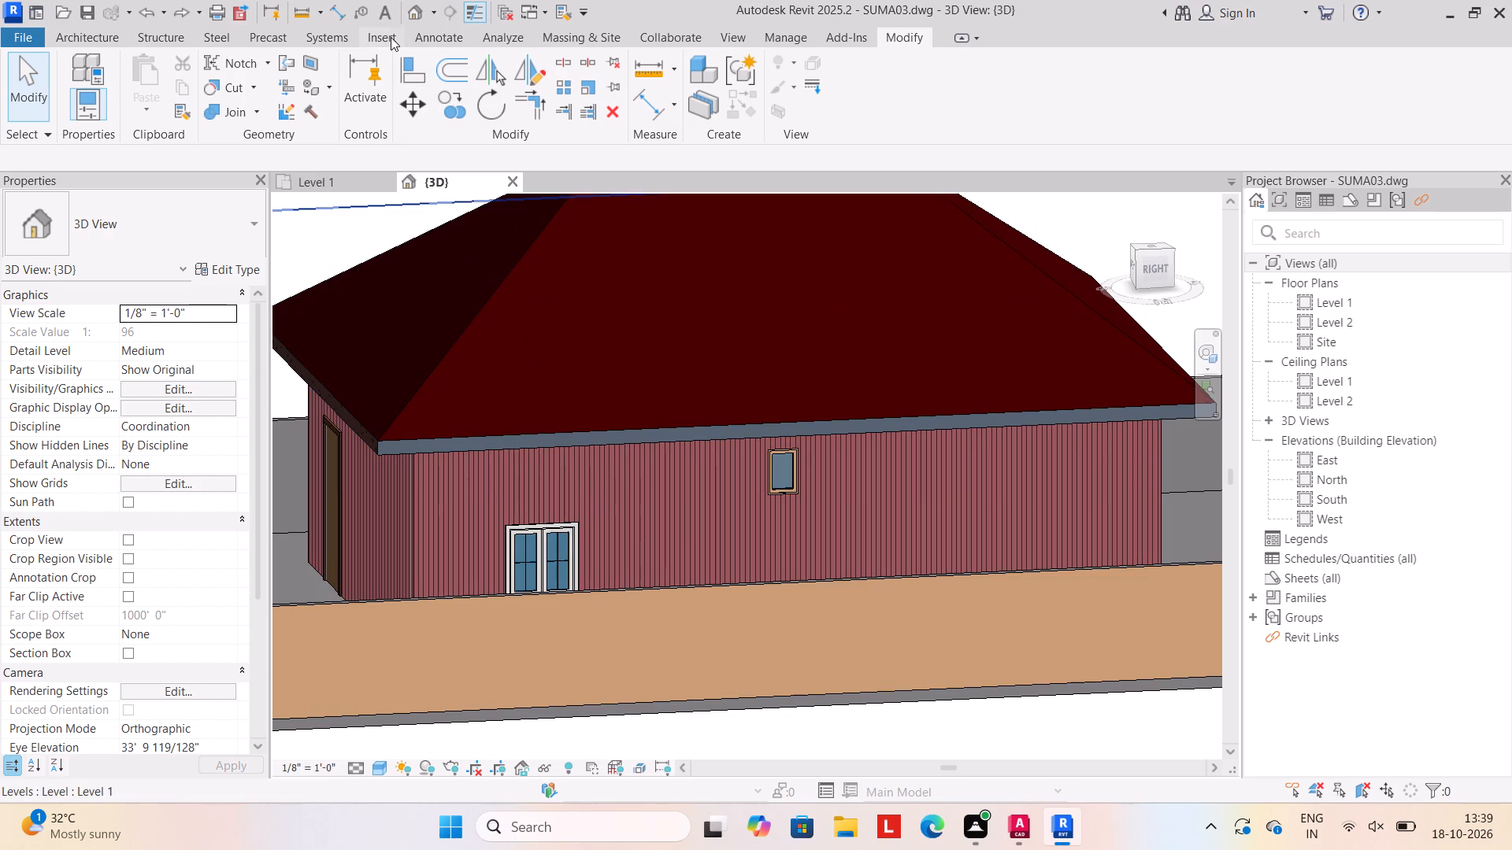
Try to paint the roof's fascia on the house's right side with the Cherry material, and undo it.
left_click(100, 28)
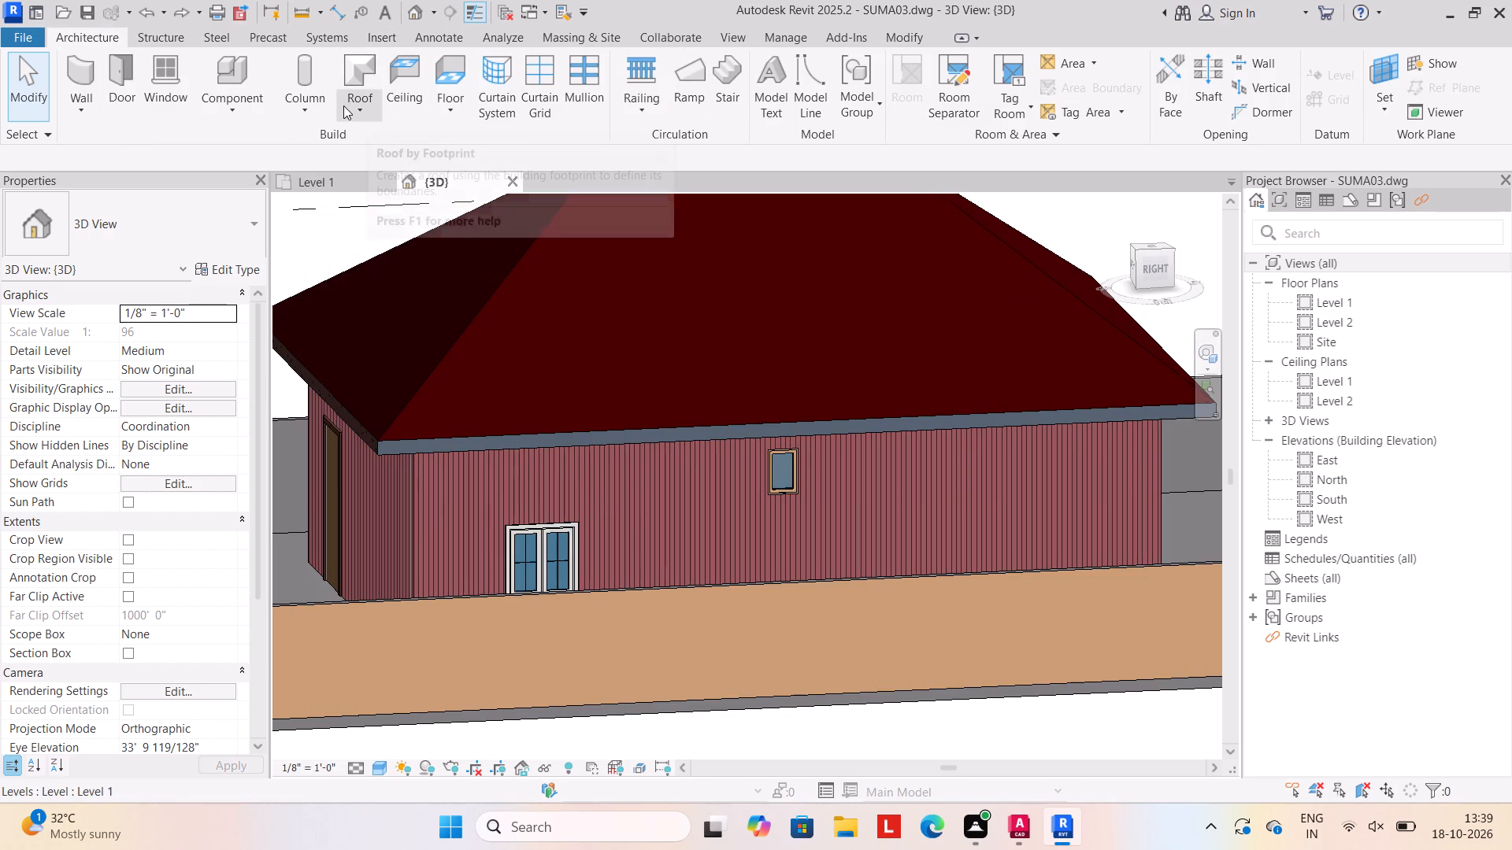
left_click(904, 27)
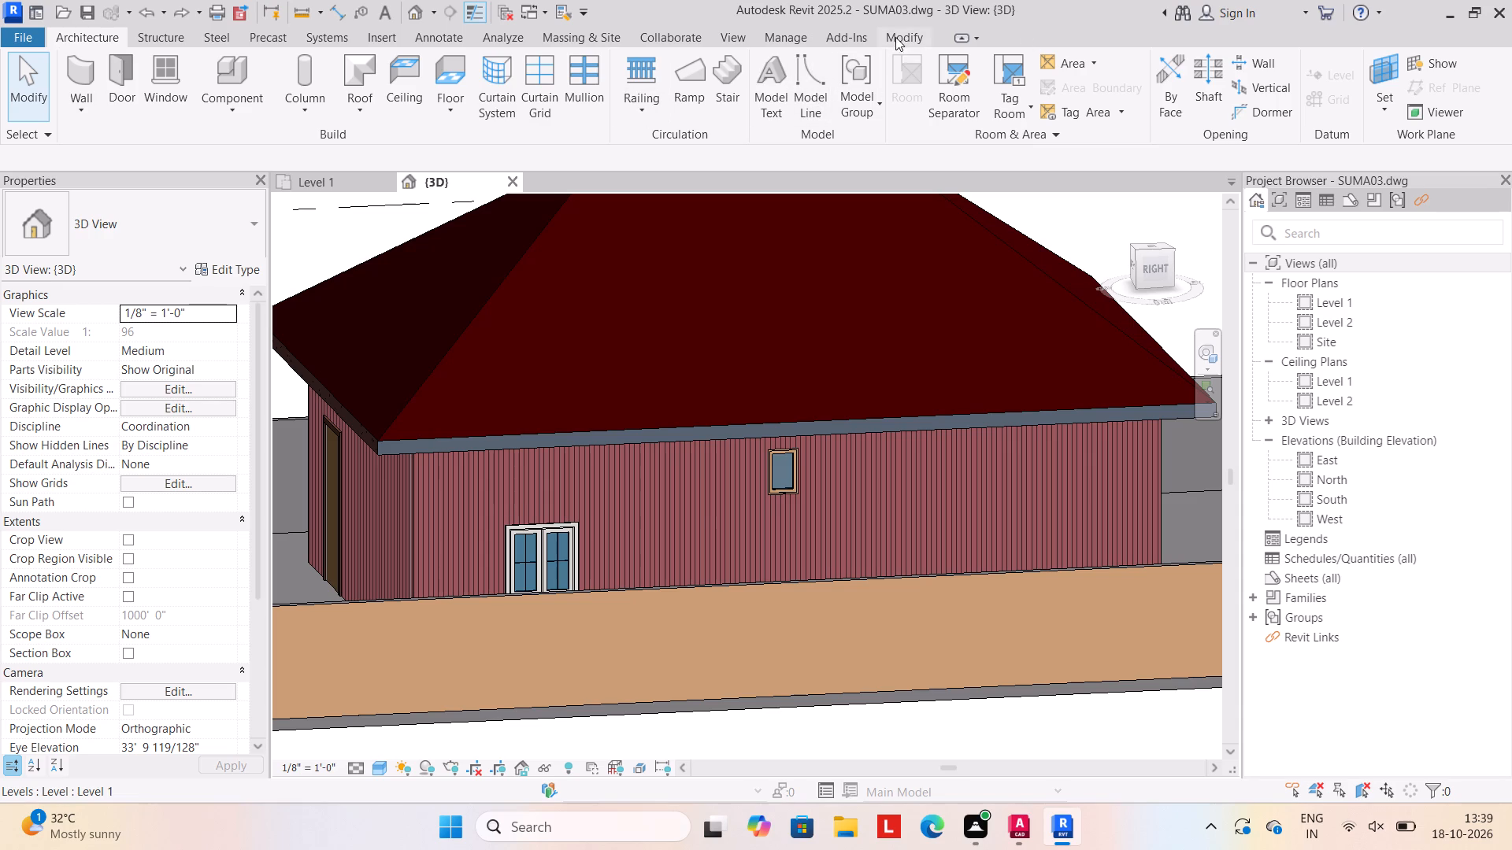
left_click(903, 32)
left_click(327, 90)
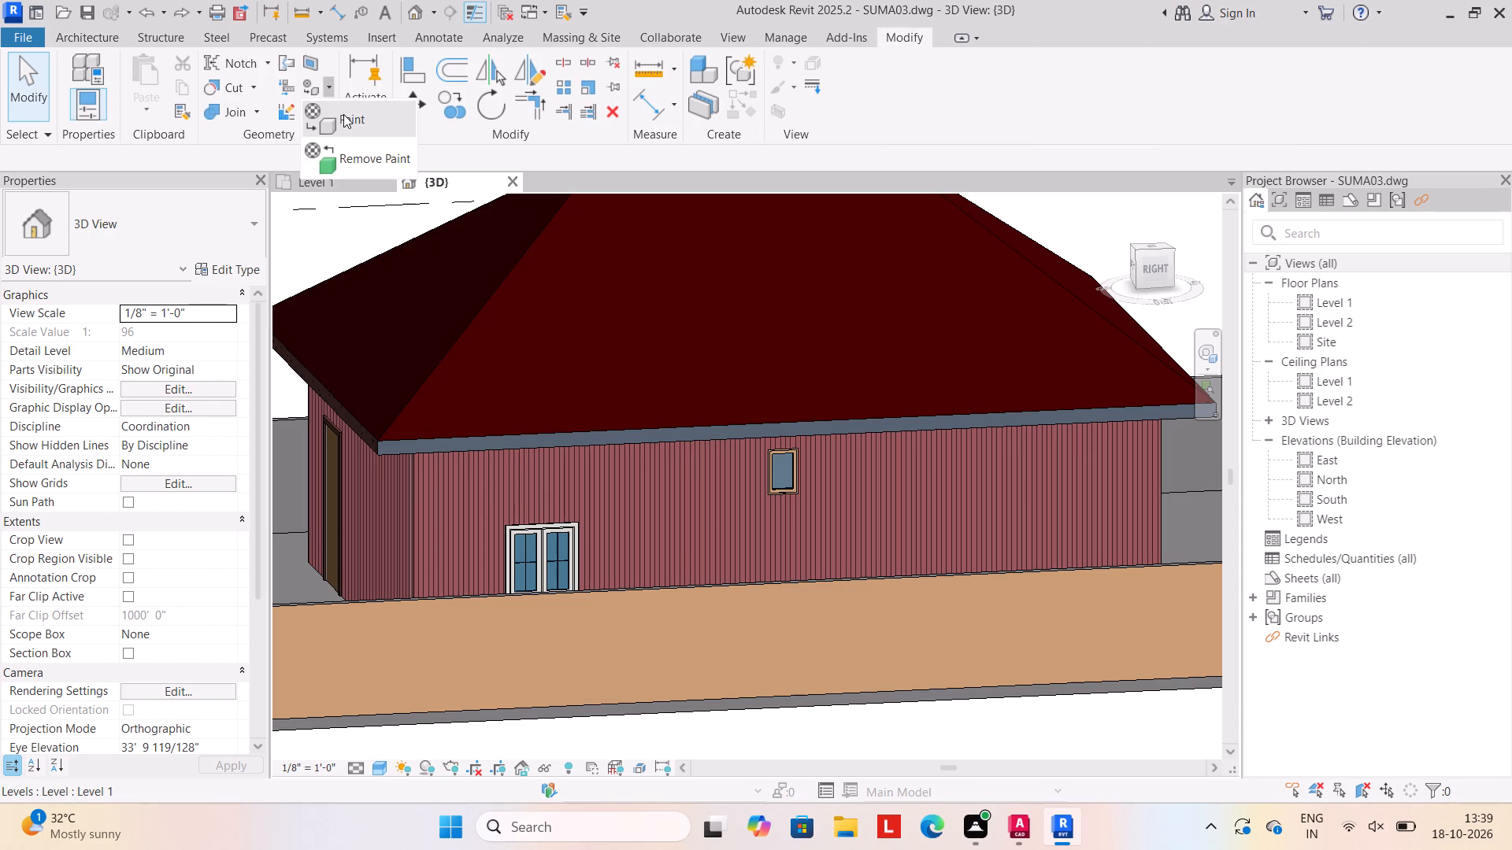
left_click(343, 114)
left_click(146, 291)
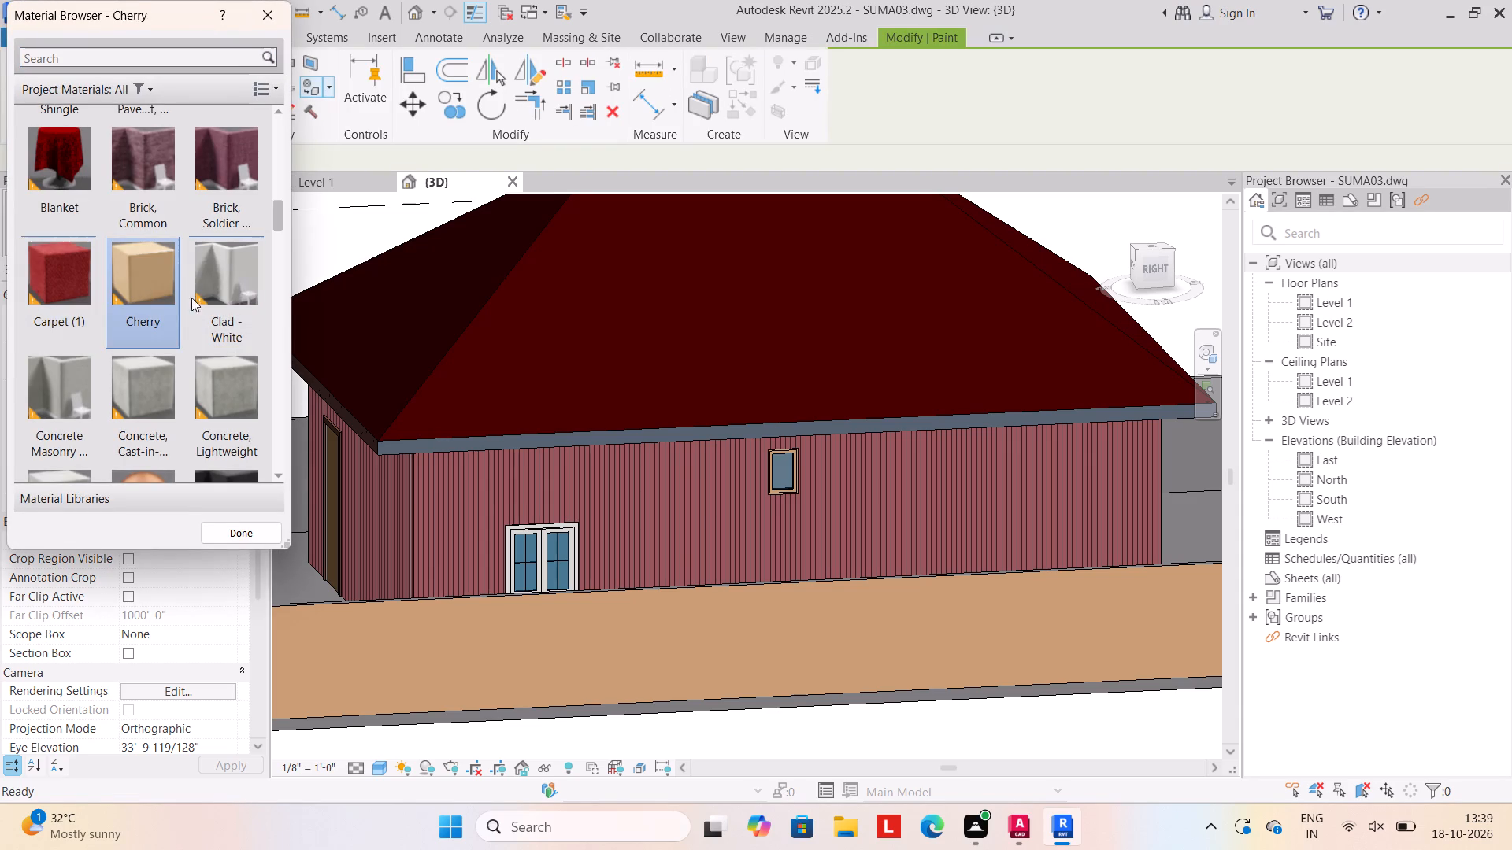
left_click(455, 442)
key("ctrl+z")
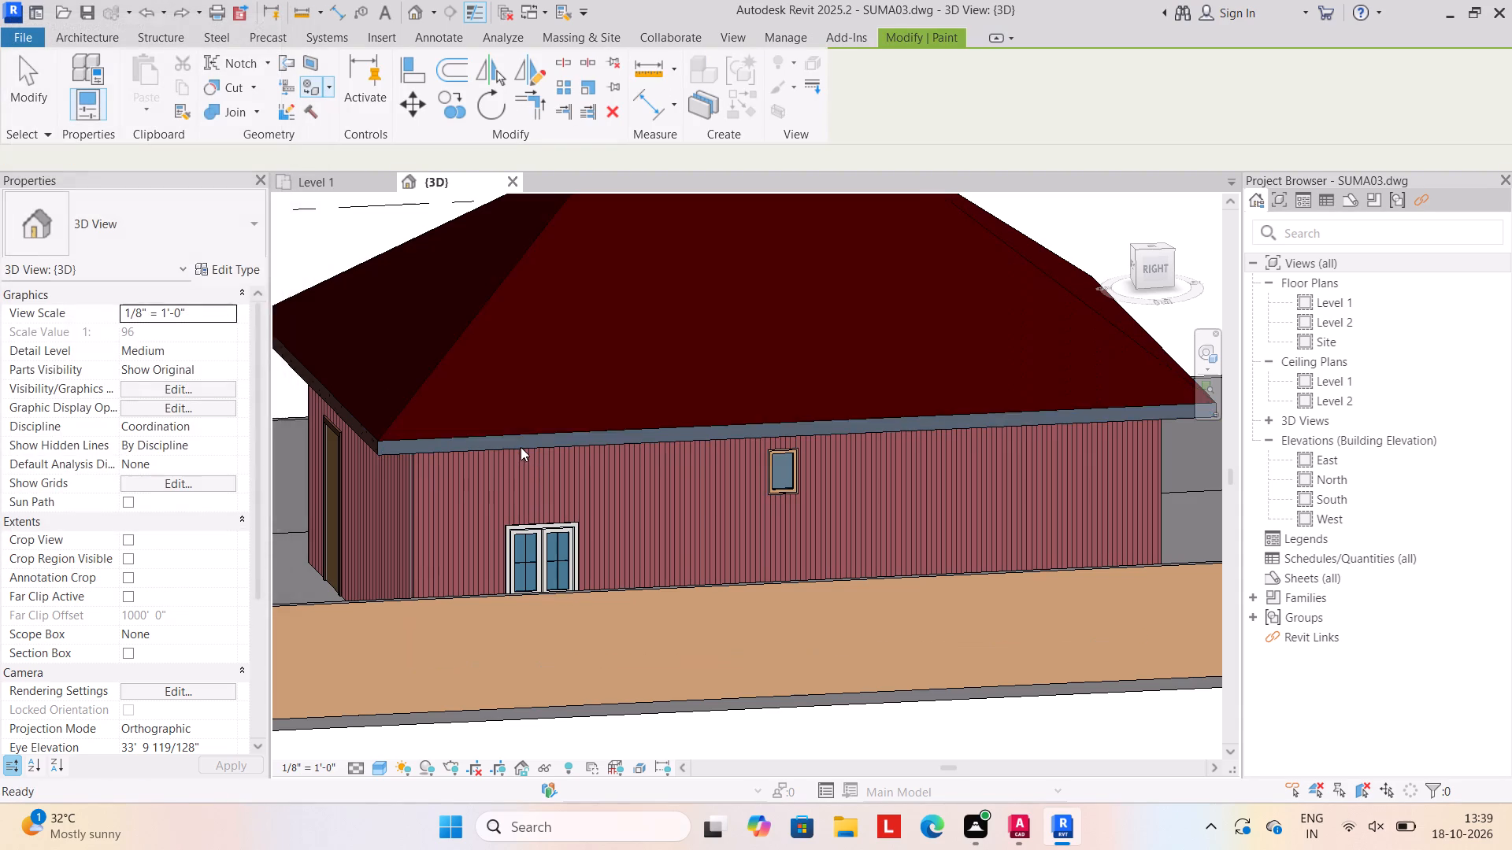
Paint the roof's fascia on the house's right side with the Door - Frame material.
scroll(521, 447, "up", 9)
left_click(522, 439)
scroll(531, 435, "up", 5)
left_click(532, 438)
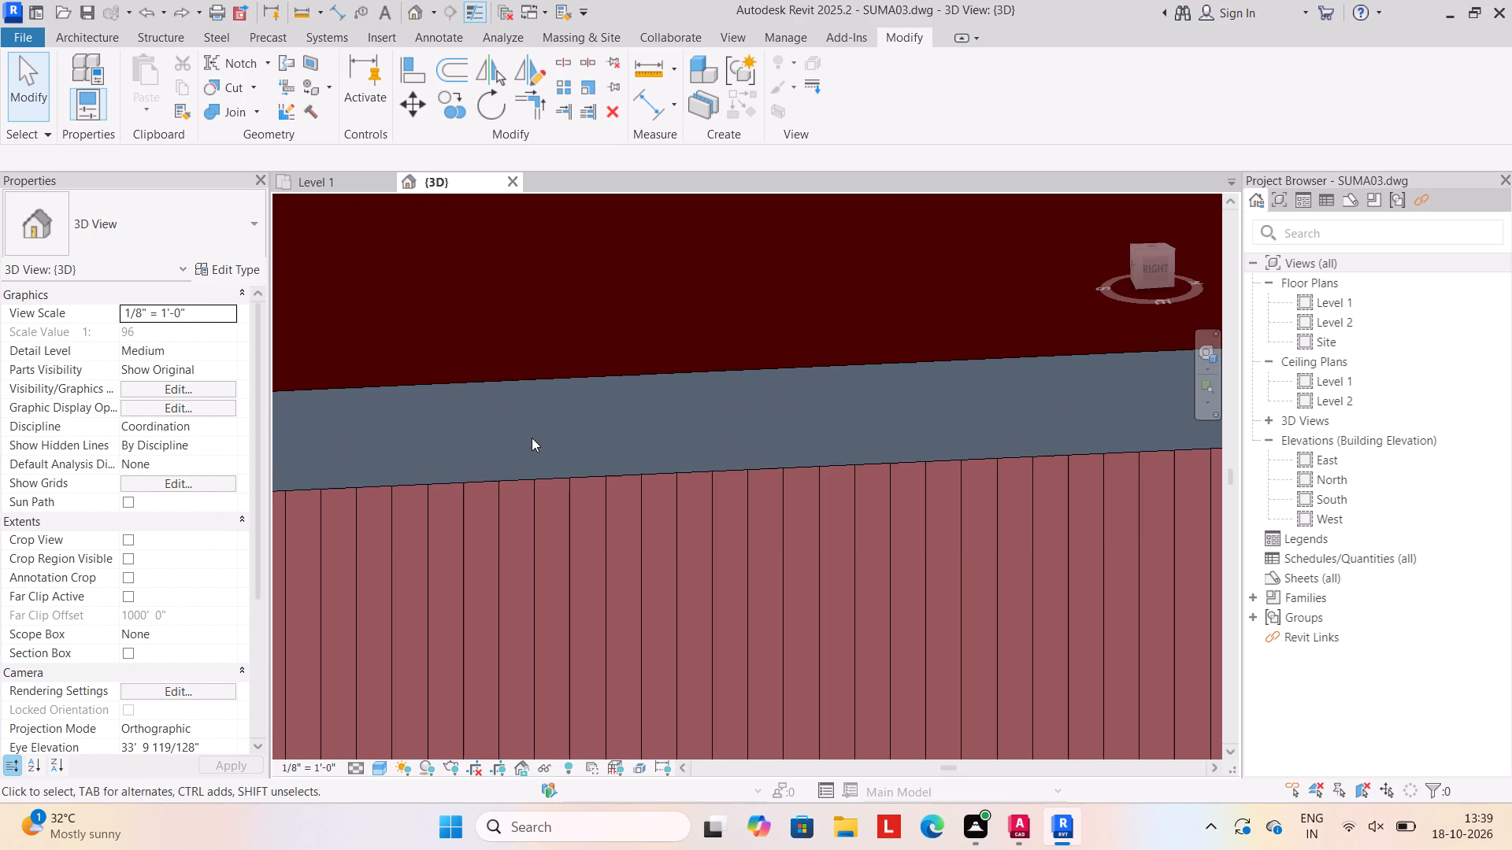
scroll(533, 438, "down", 3)
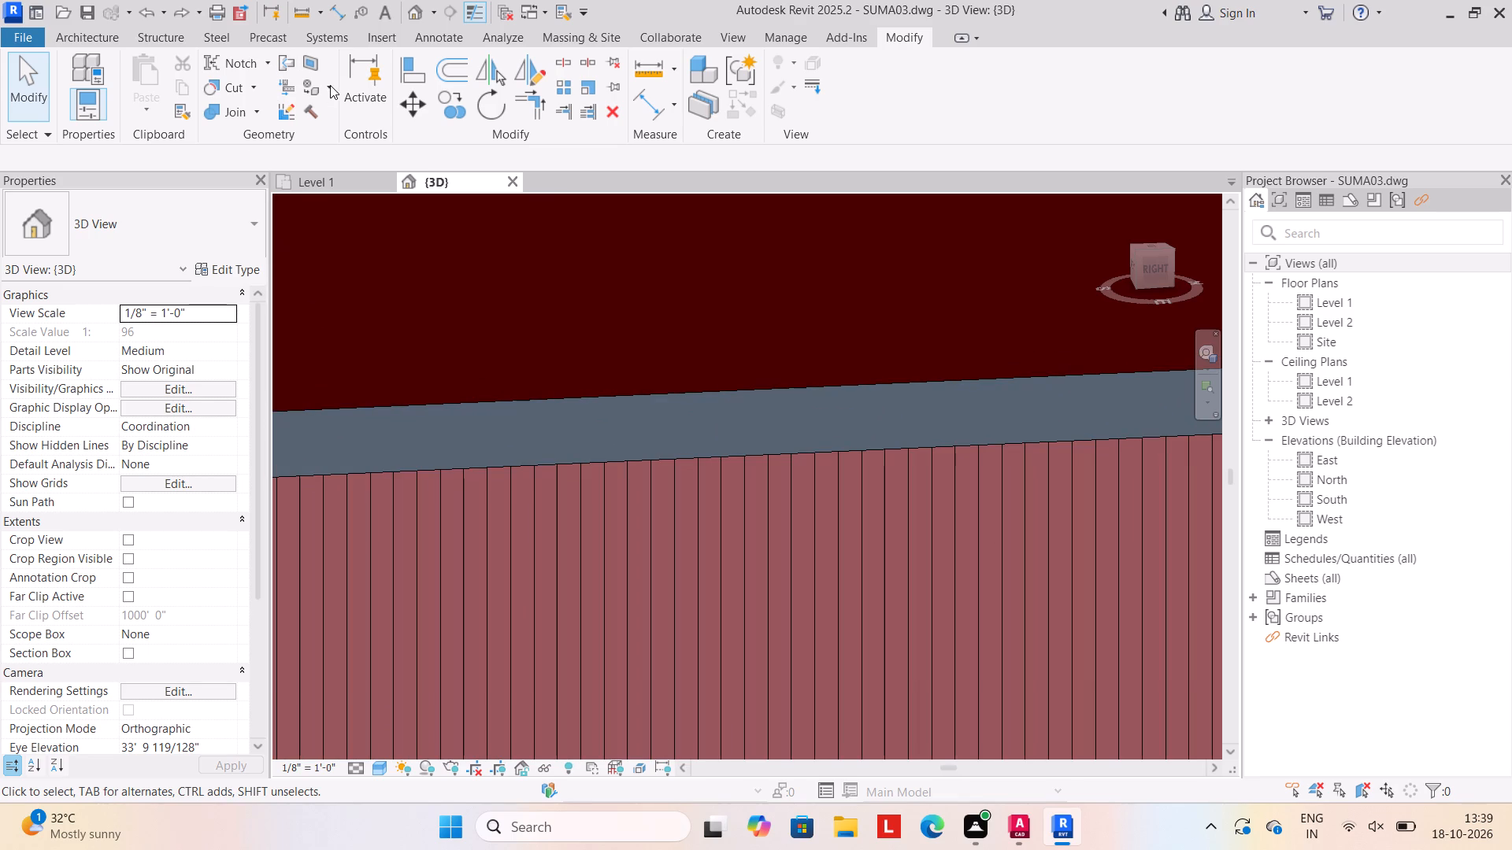
left_click(330, 85)
left_click(331, 112)
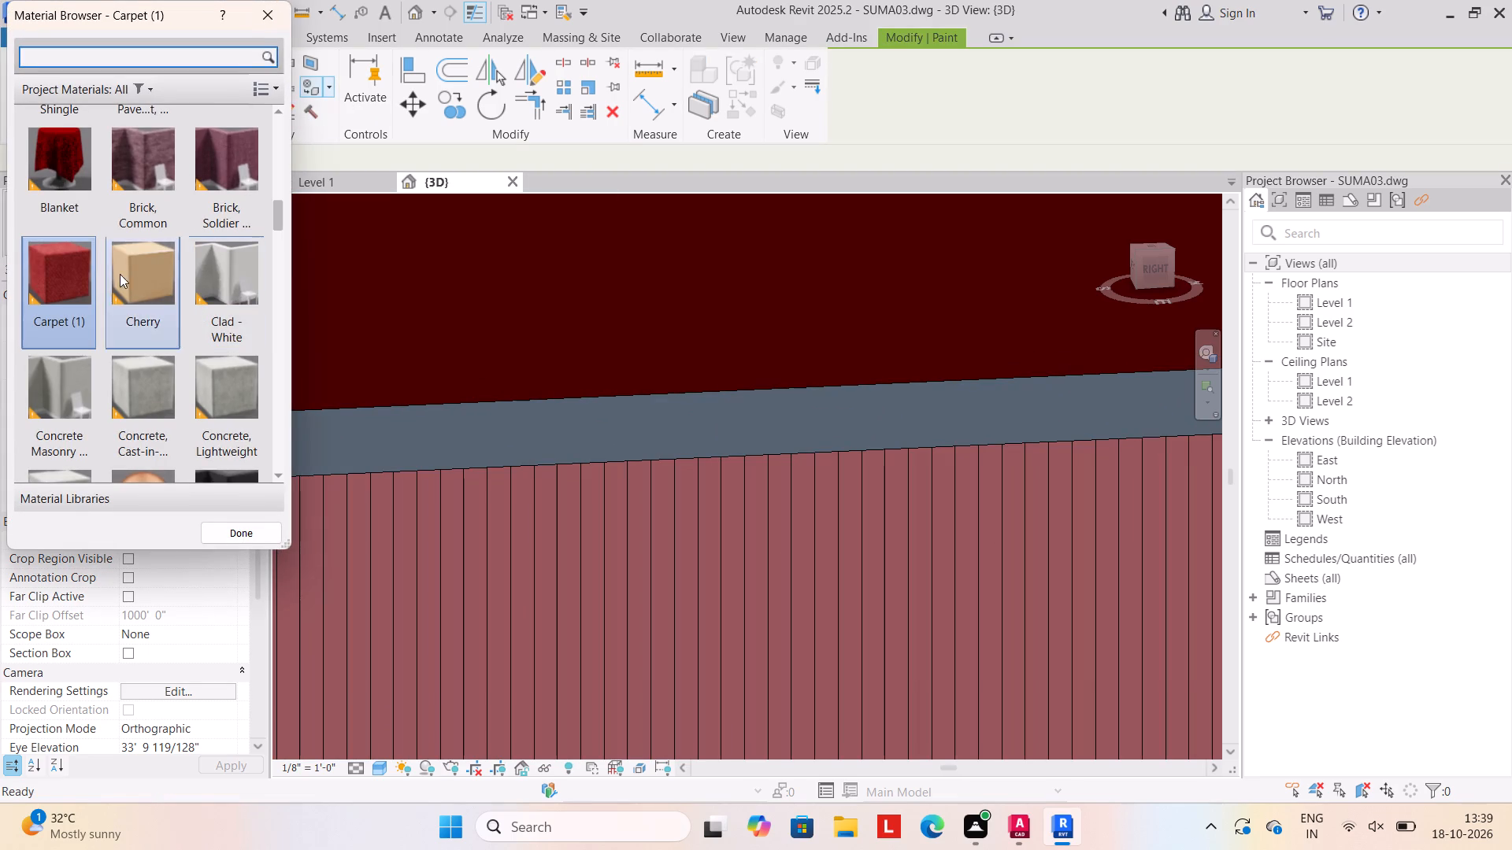
left_click(65, 250)
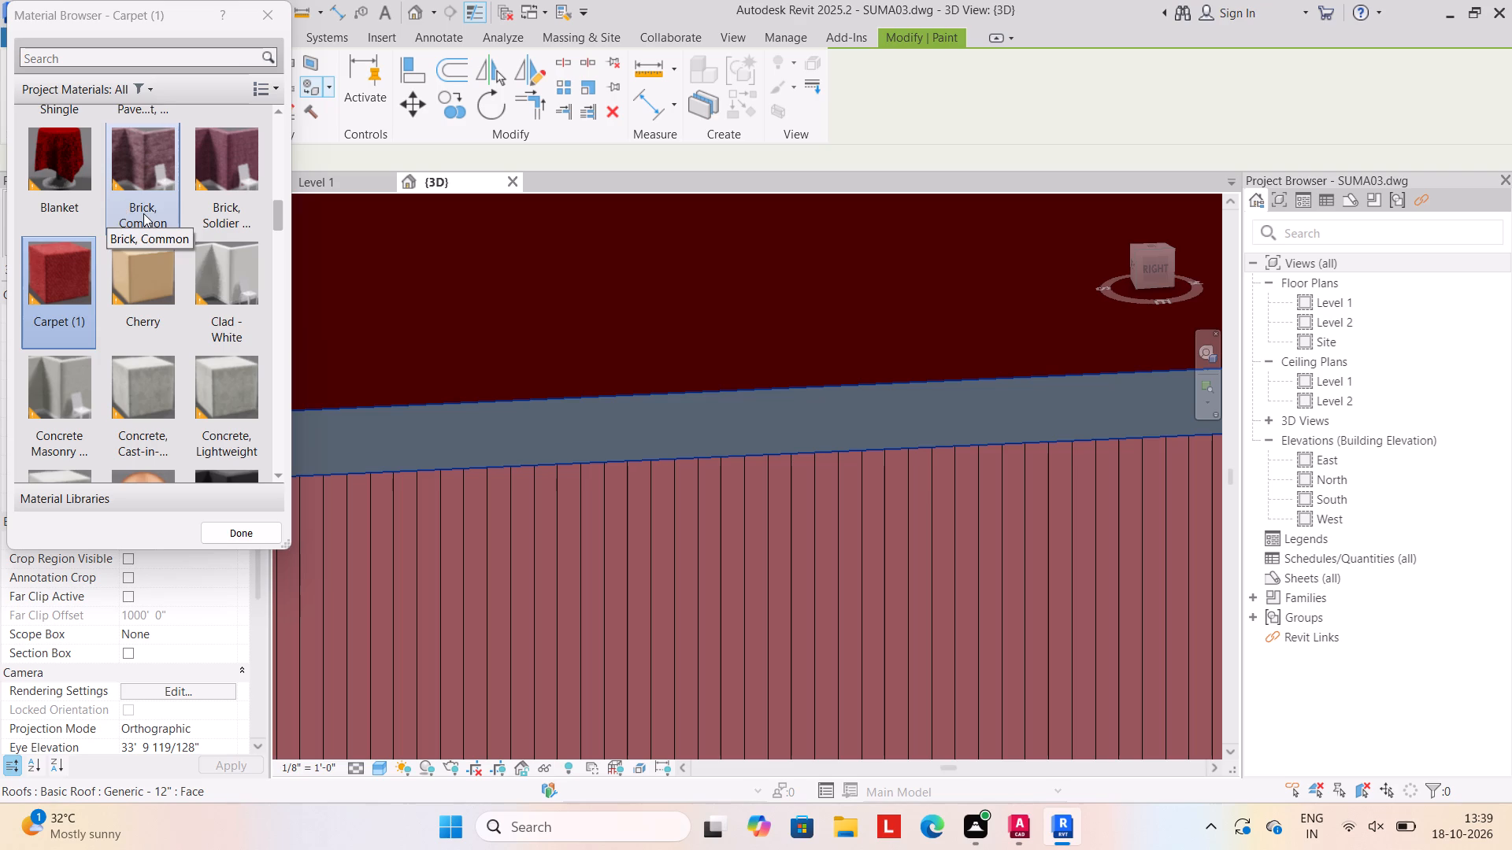
scroll(116, 232, "up", 4)
scroll(124, 236, "down", 3)
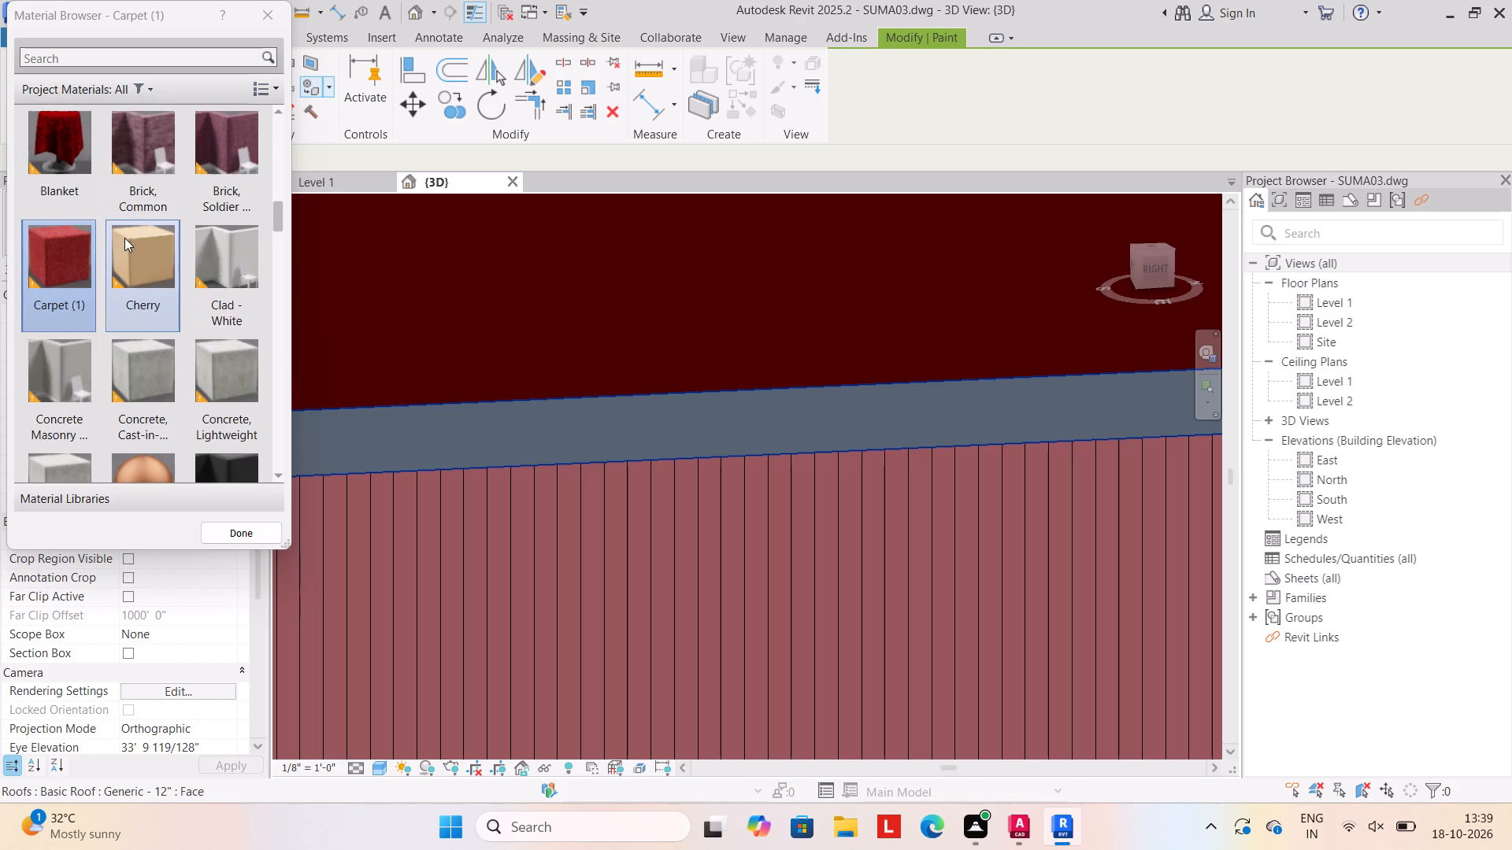
scroll(123, 247, "down", 5)
scroll(123, 247, "up", 4)
scroll(122, 247, "down", 3)
scroll(120, 250, "up", 8)
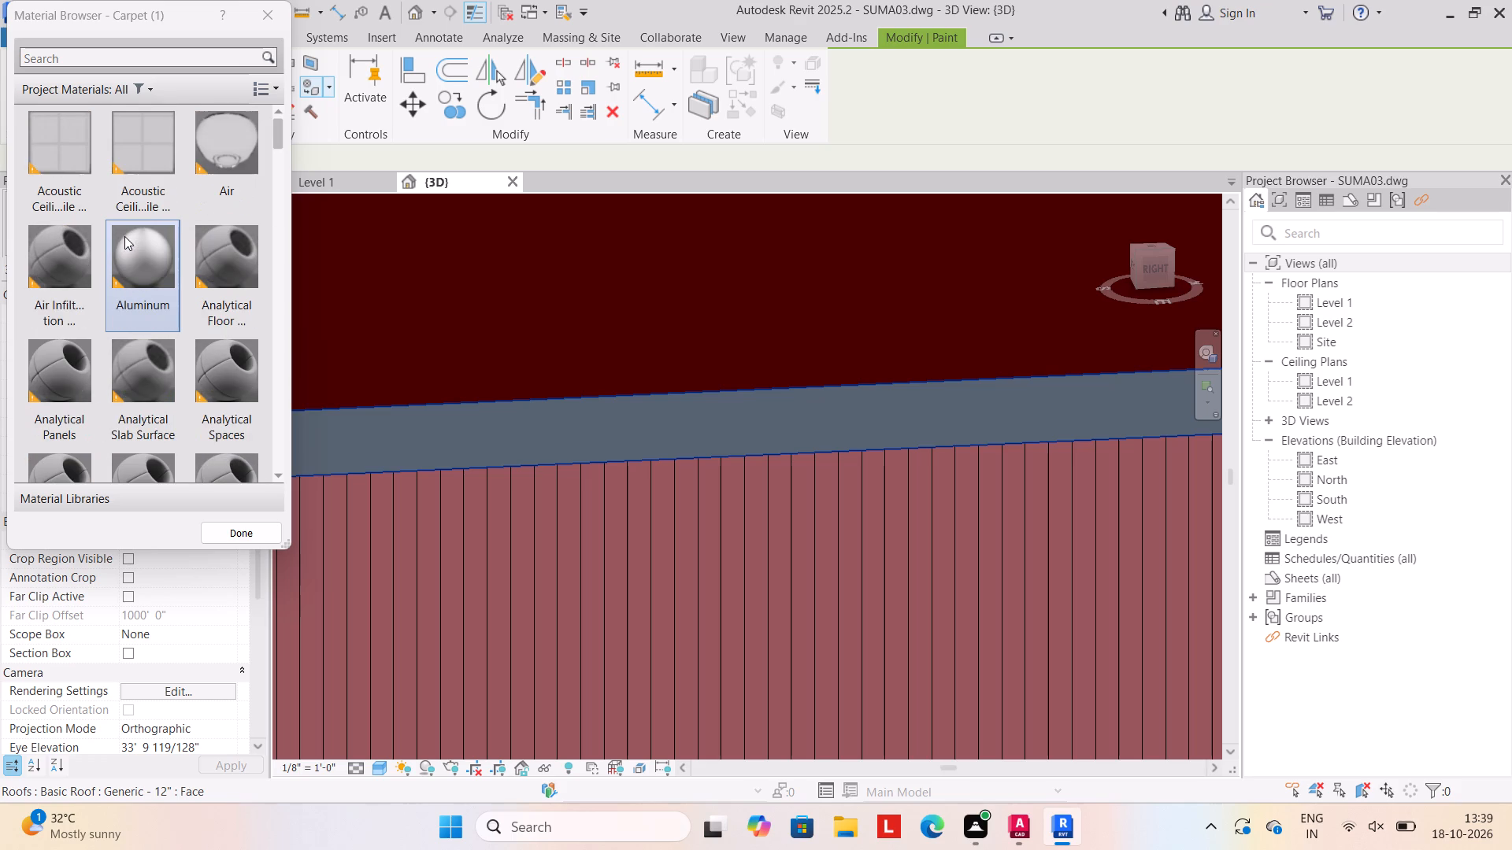
scroll(124, 236, "up", 9)
scroll(114, 231, "down", 5)
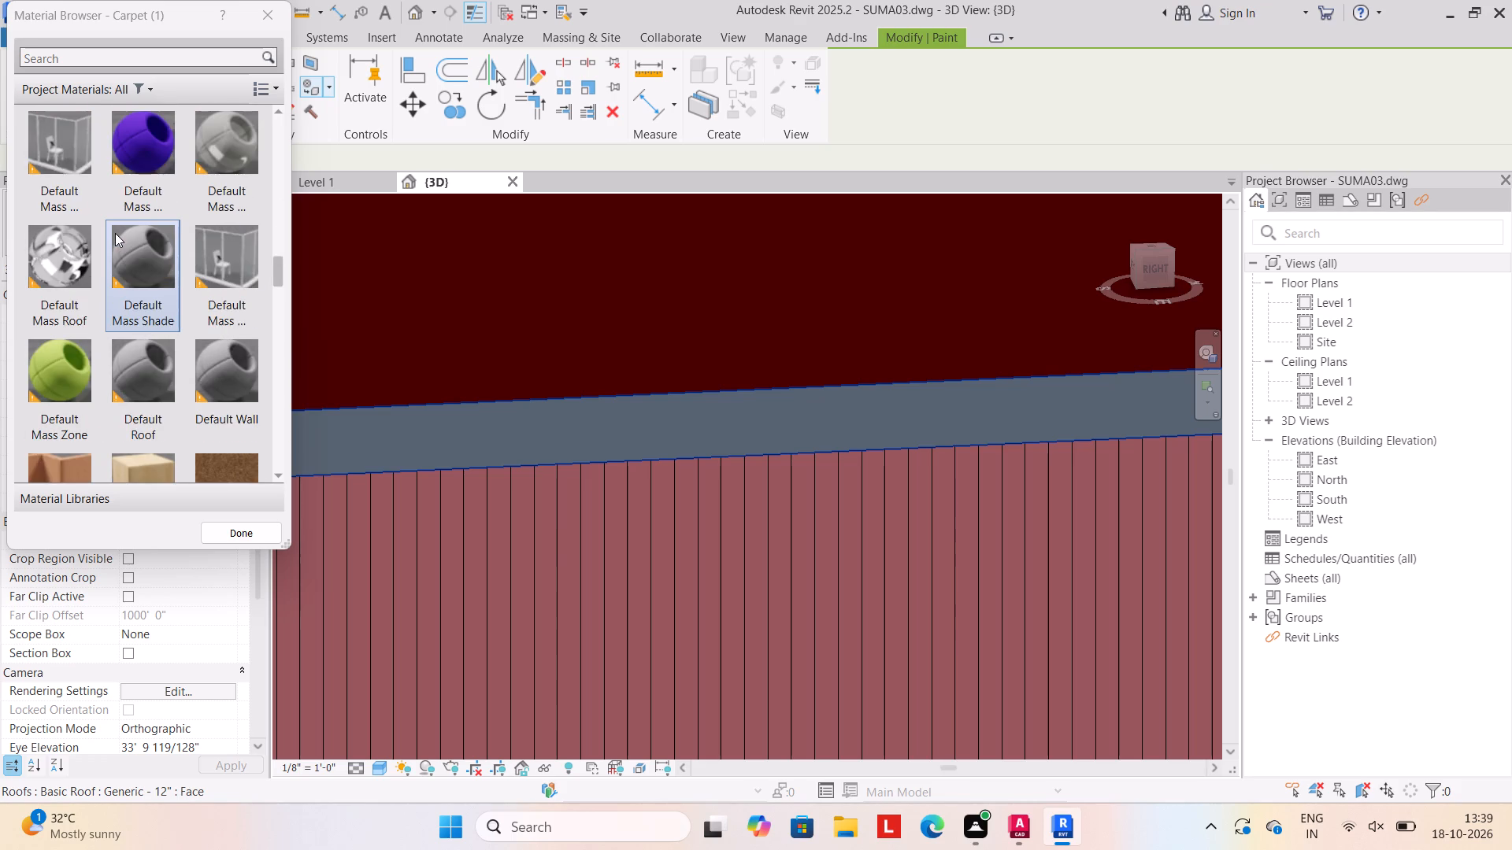
scroll(115, 233, "up", 2)
scroll(115, 239, "down", 2)
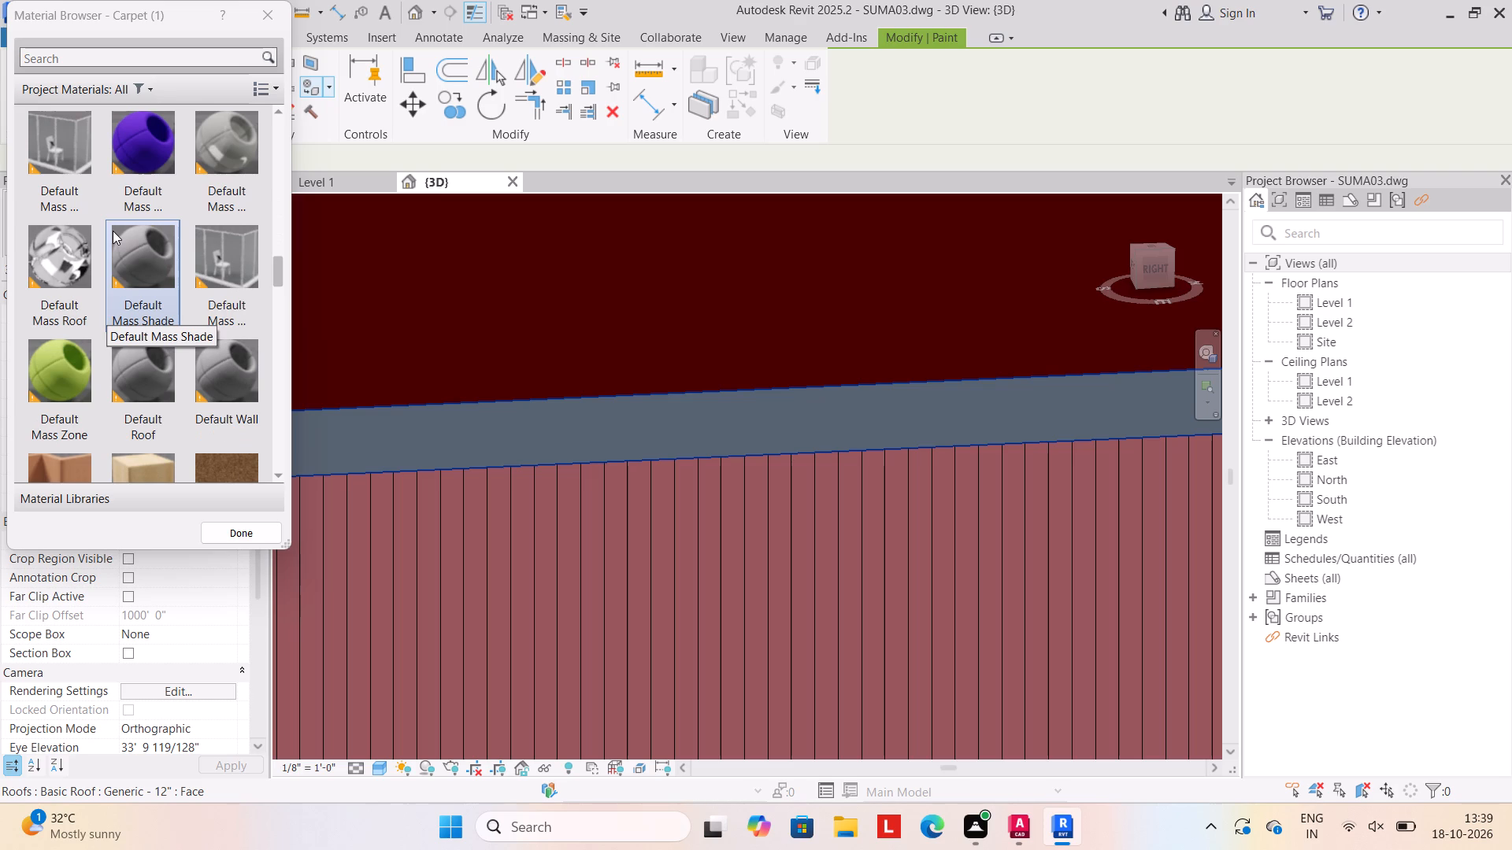
scroll(113, 246, "down", 1)
left_click_drag(46, 135, 50, 146)
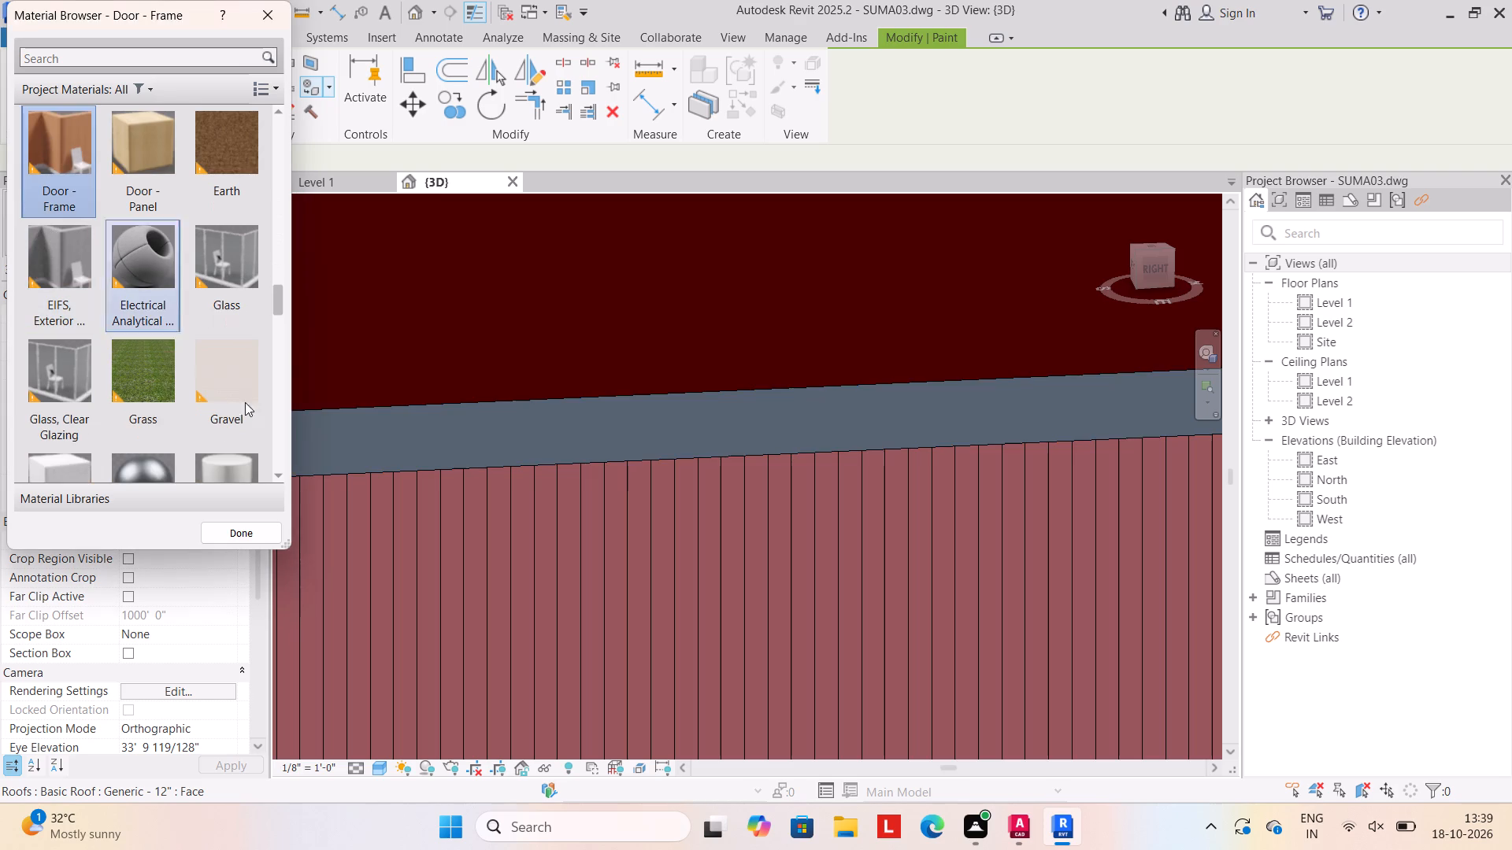
left_click(390, 440)
Paint the roof's fascia on the back and left sides of the house with the Door - Frame material.
scroll(395, 457, "down", 11)
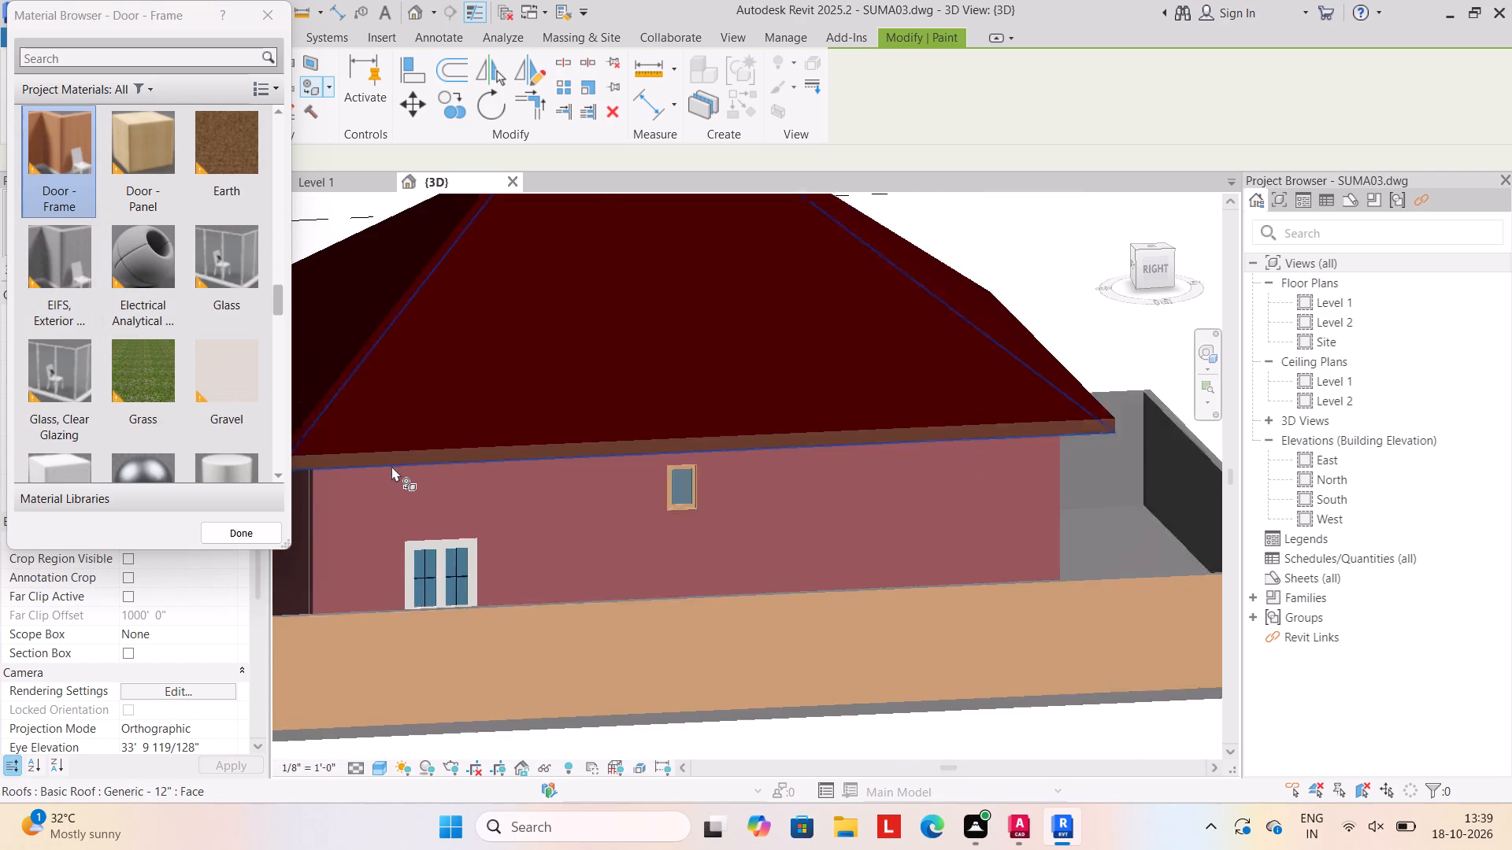
scroll(391, 466, "down", 2)
middle_click_drag(867, 481, 616, 497, "shift")
scroll(672, 457, "up", 7)
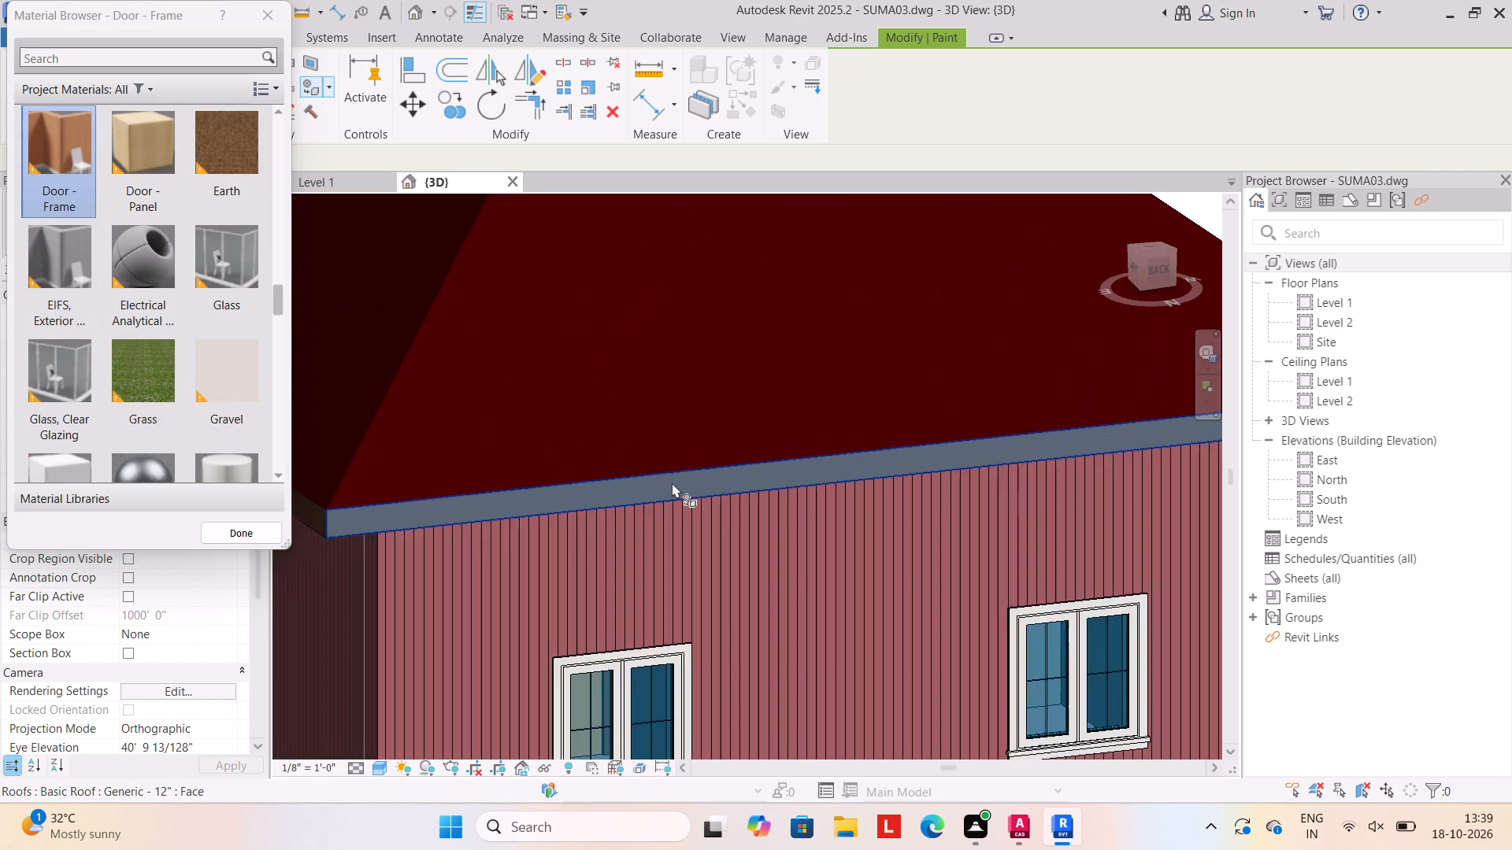
scroll(674, 479, "up", 11)
left_click(673, 501)
scroll(669, 509, "down", 10)
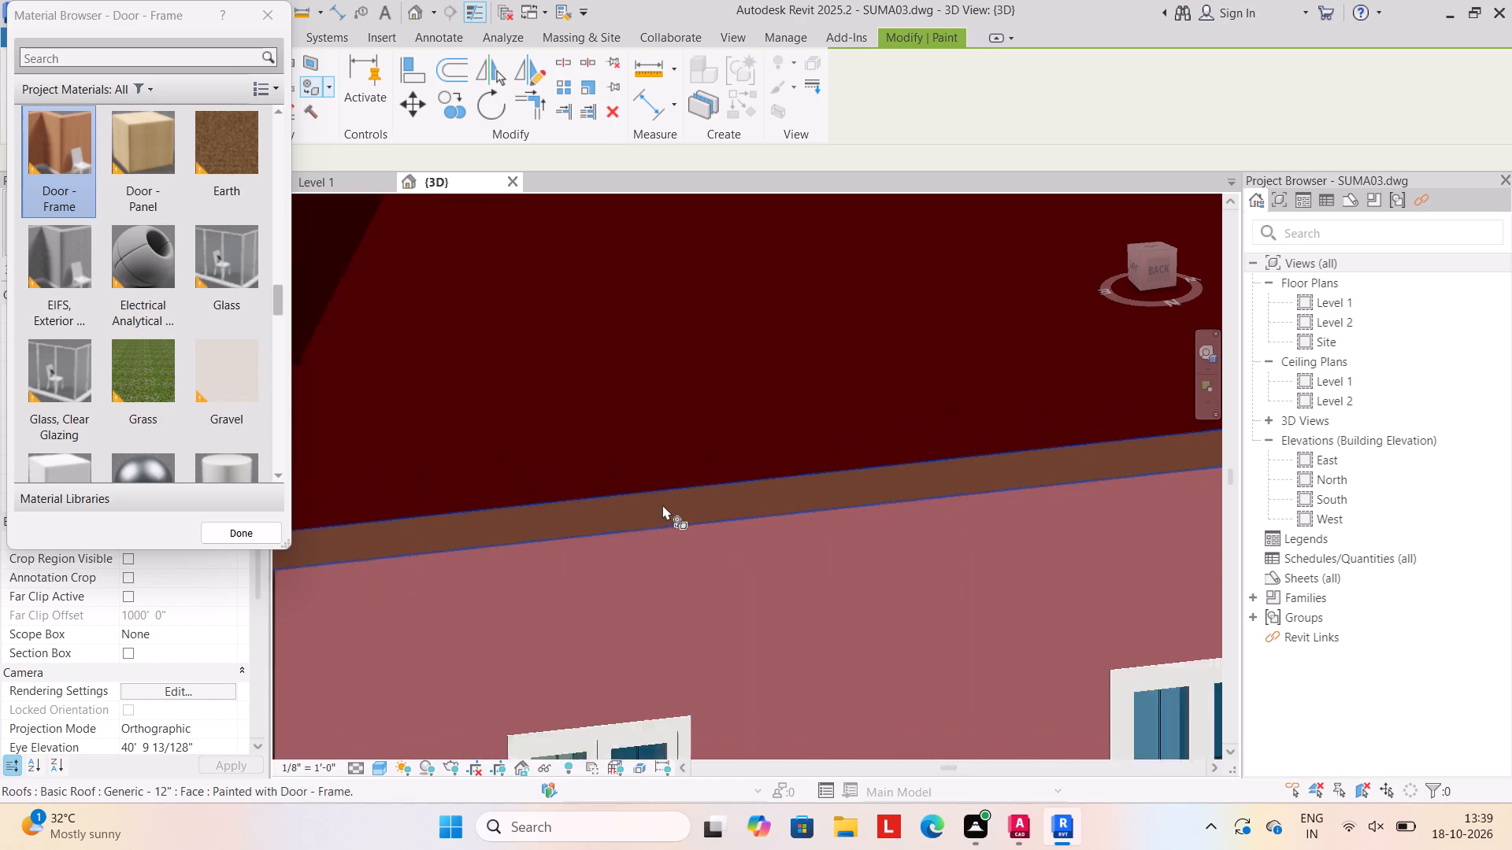
scroll(662, 504, "down", 6)
middle_click_drag(765, 529, 498, 520, "shift")
scroll(739, 475, "up", 10)
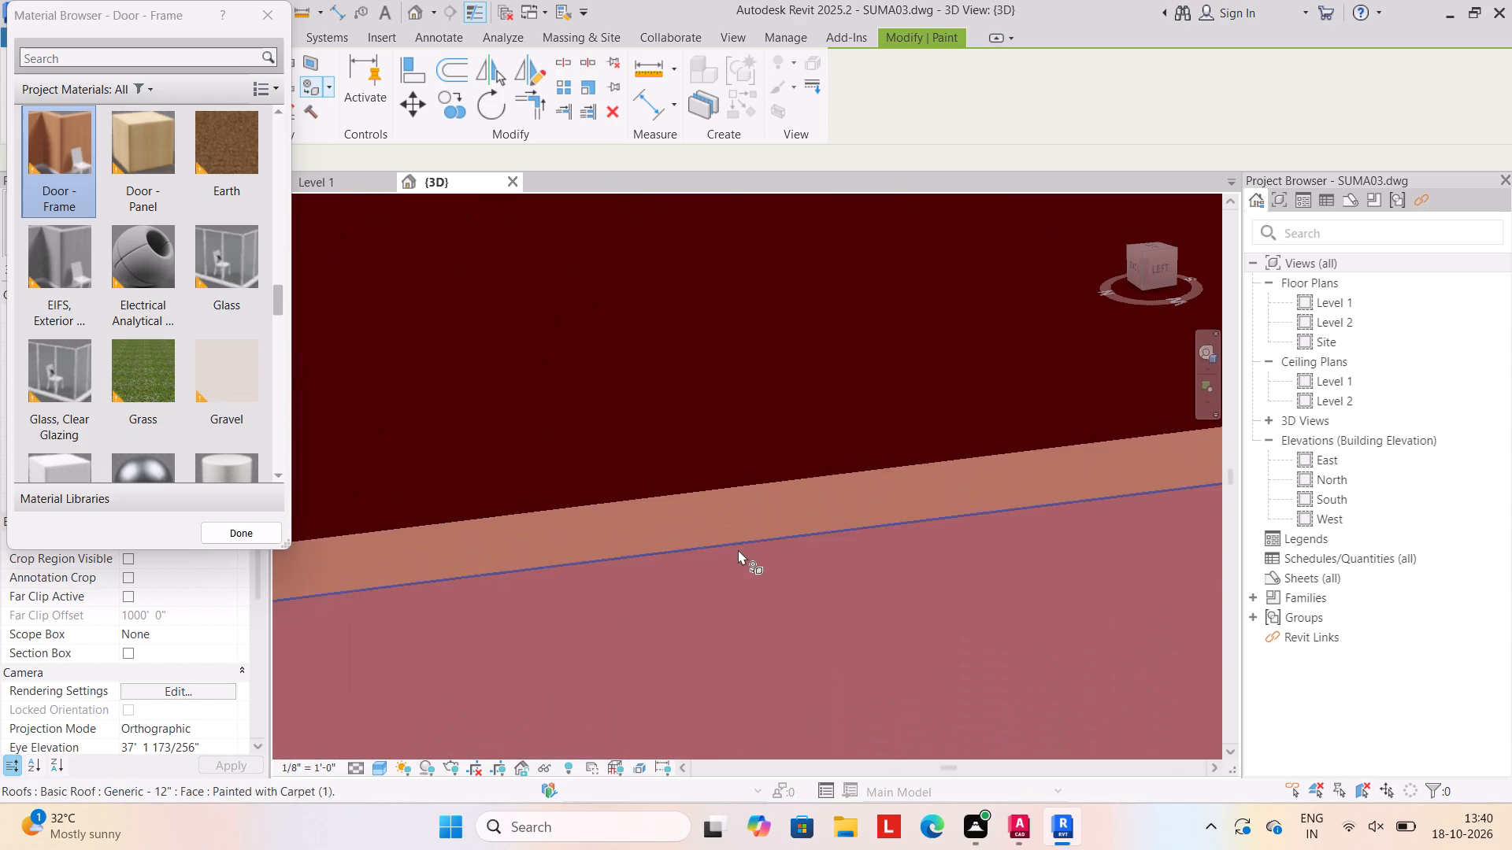
left_click(747, 513)
Paint the roof's fascia on the front side above the entrance with the Door - Frame material and finish painting.
scroll(791, 520, "down", 11)
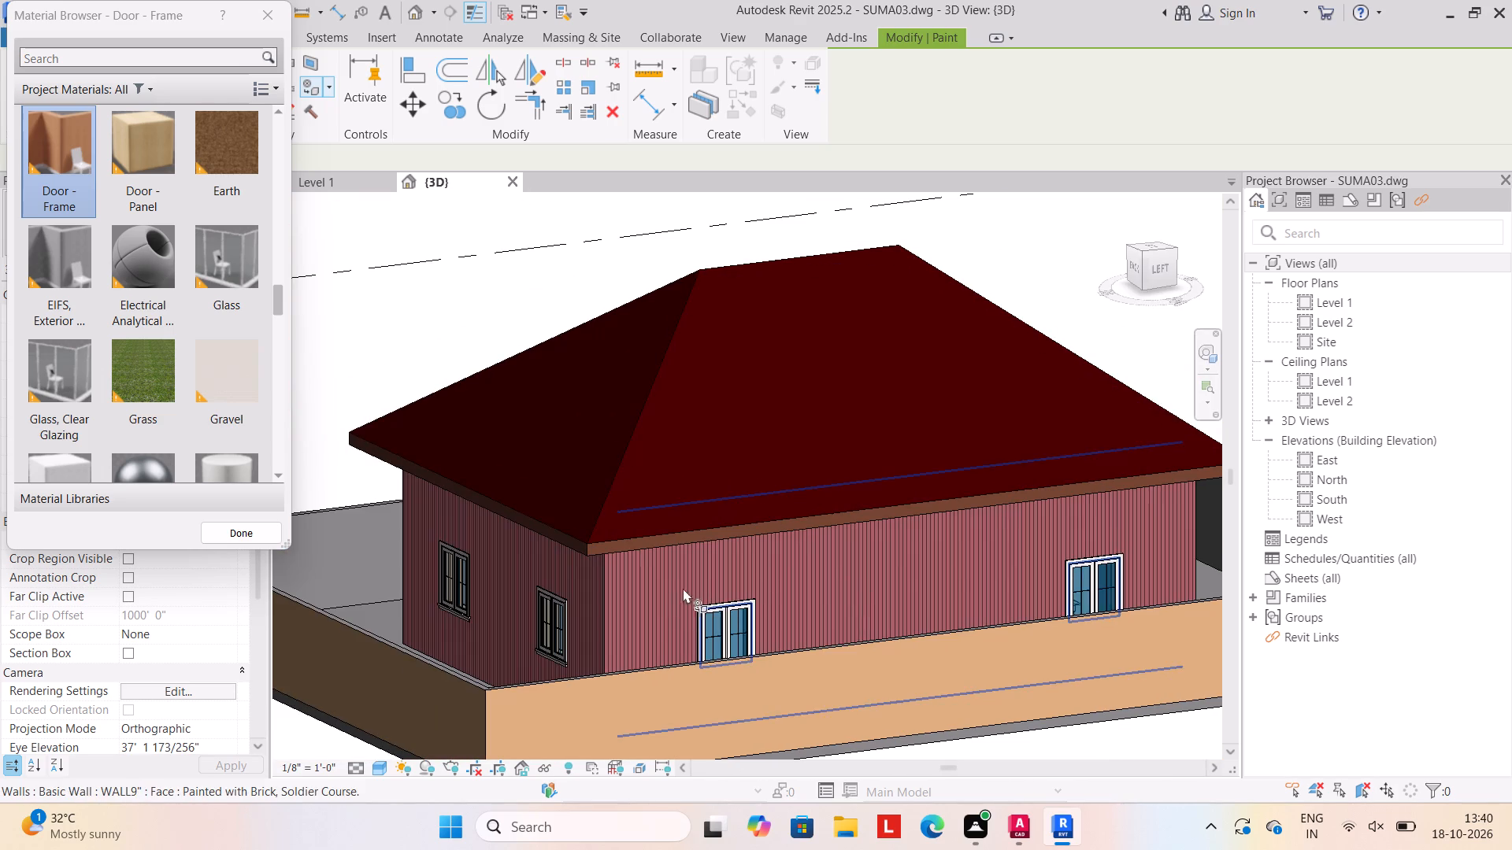
middle_click_drag(992, 567, 658, 623, "shift")
scroll(769, 594, "up", 6)
middle_click_drag(838, 769, 775, 506)
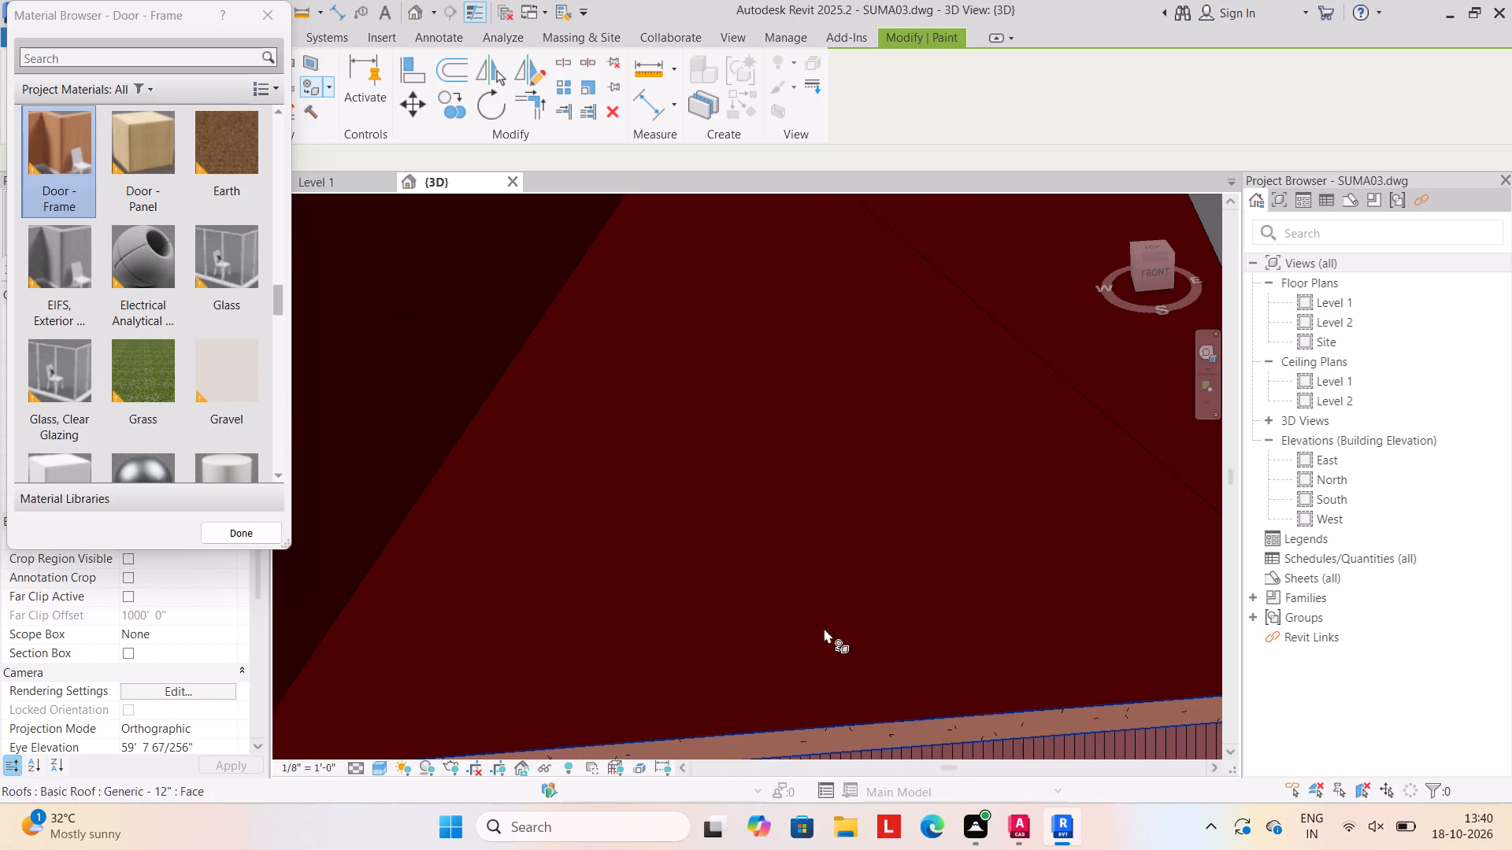
scroll(866, 677, "up", 2)
middle_click_drag(866, 677, 795, 387)
scroll(789, 478, "up", 5)
left_click(787, 463)
scroll(776, 495, "down", 3)
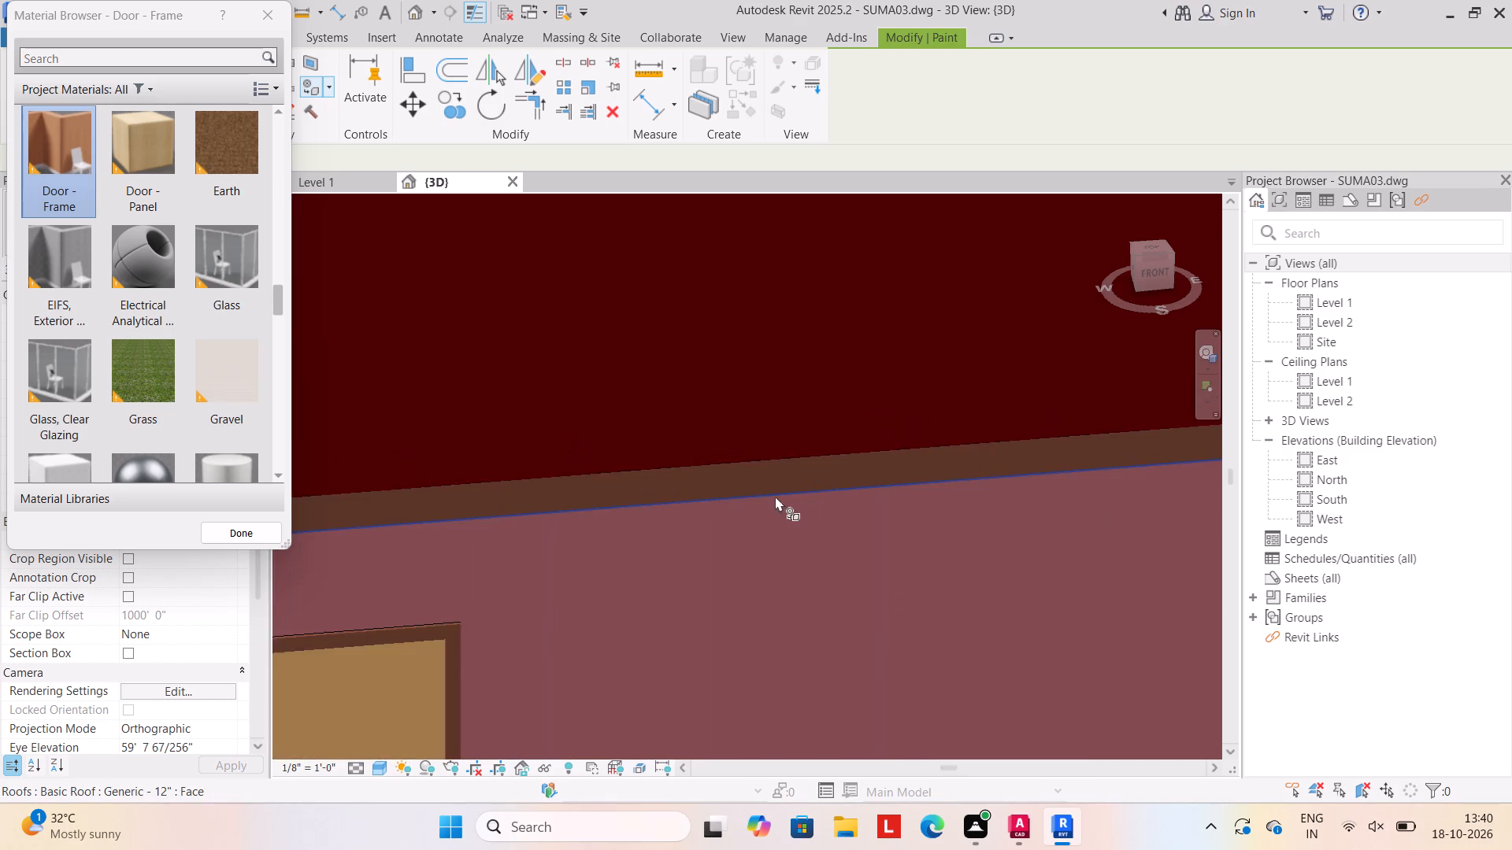
scroll(775, 496, "down", 16)
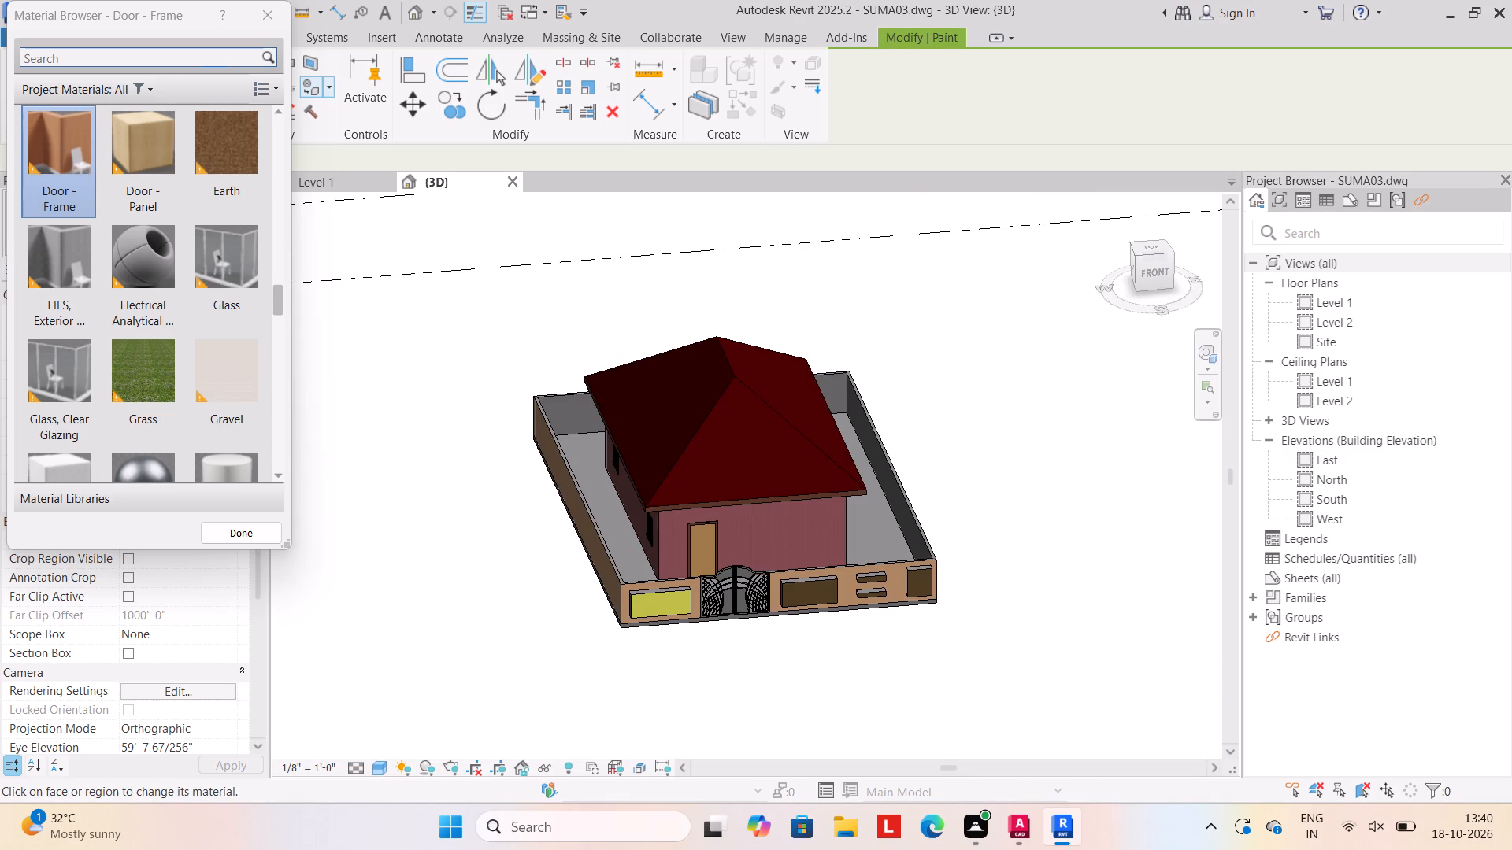
left_click(267, 23)
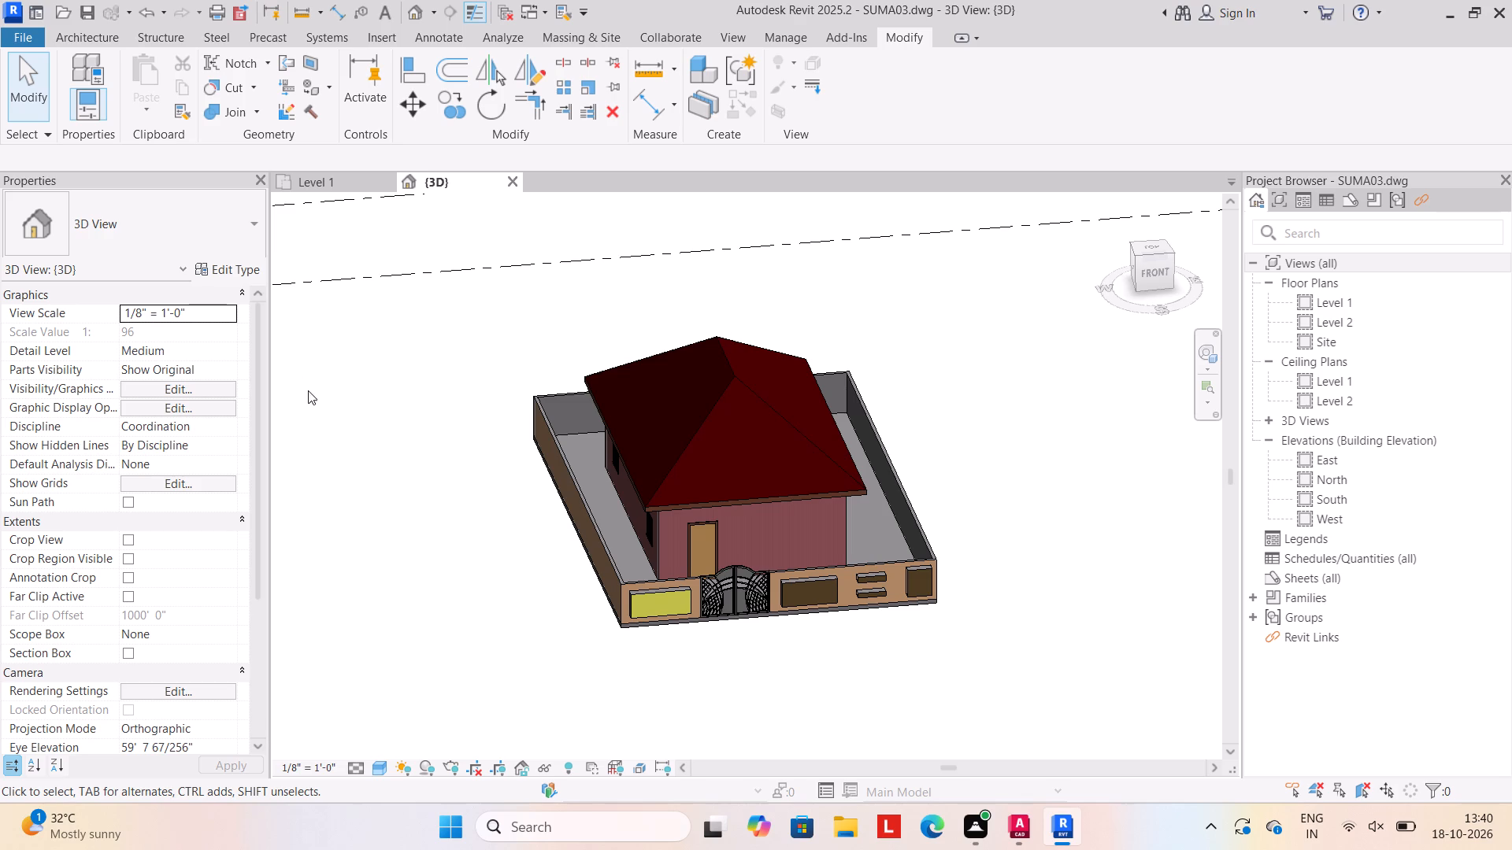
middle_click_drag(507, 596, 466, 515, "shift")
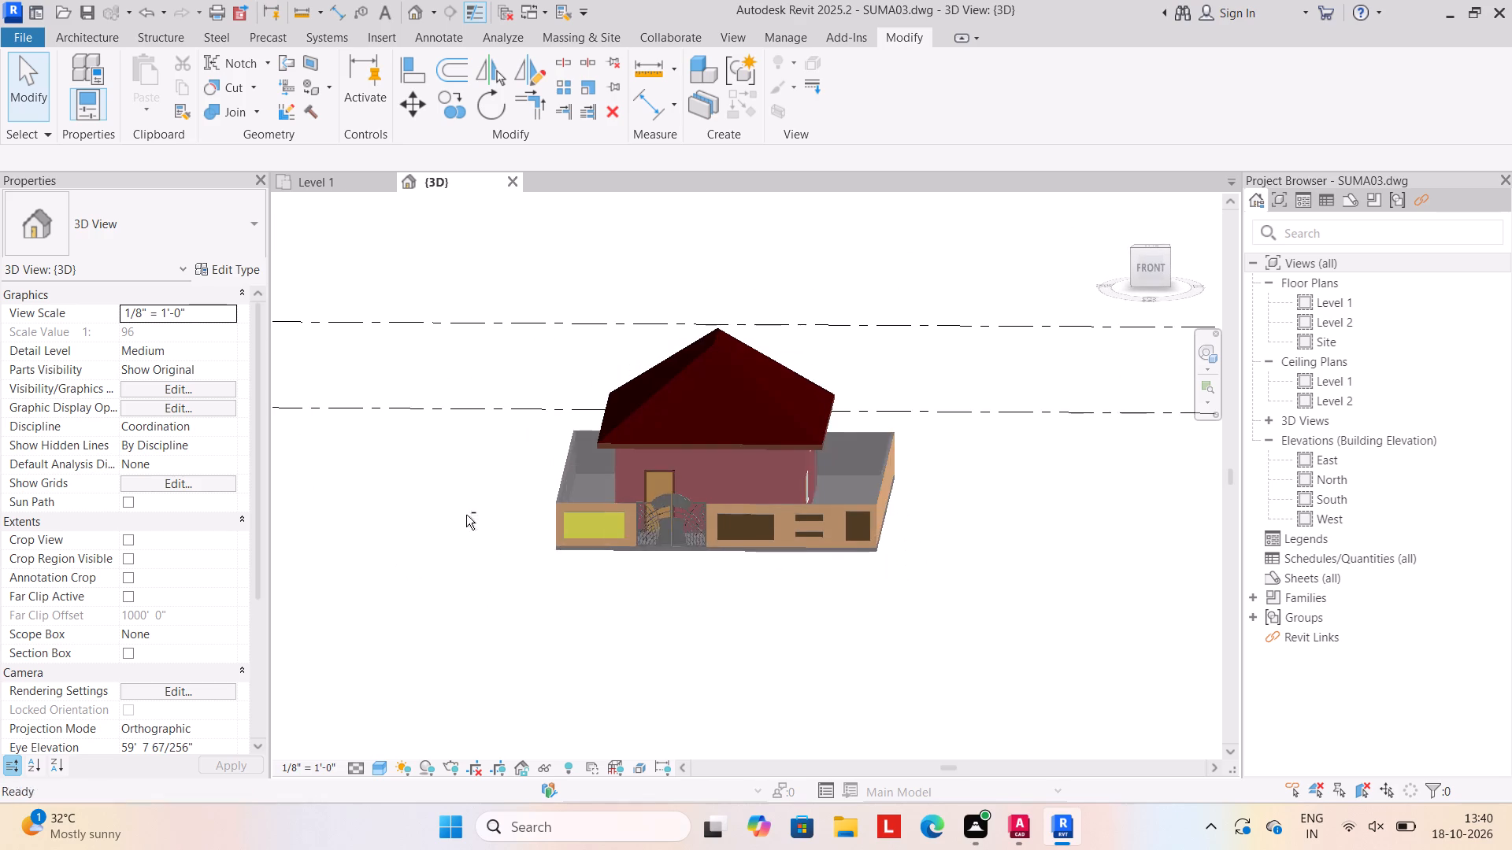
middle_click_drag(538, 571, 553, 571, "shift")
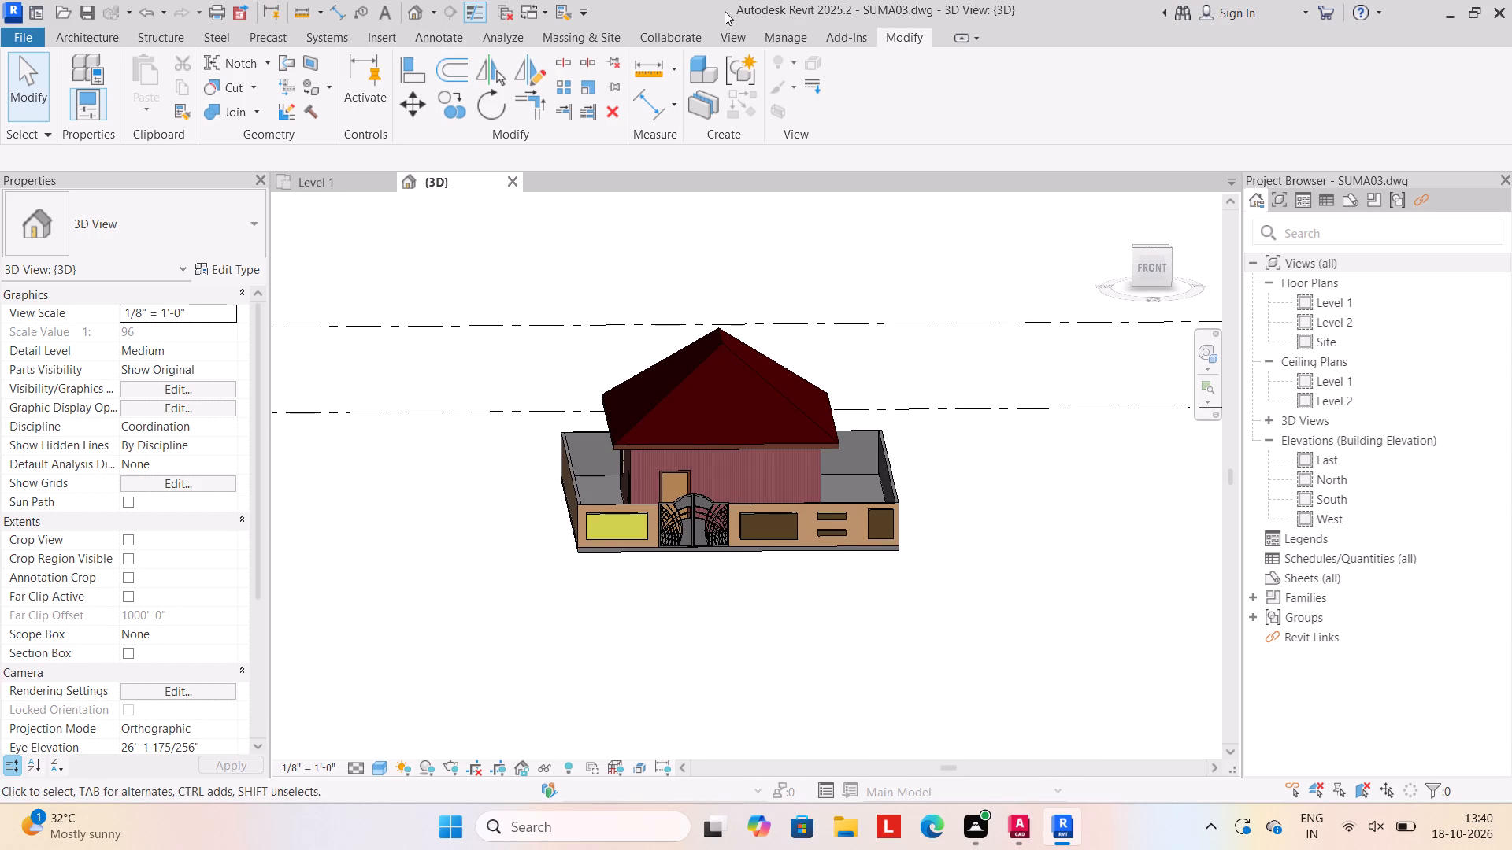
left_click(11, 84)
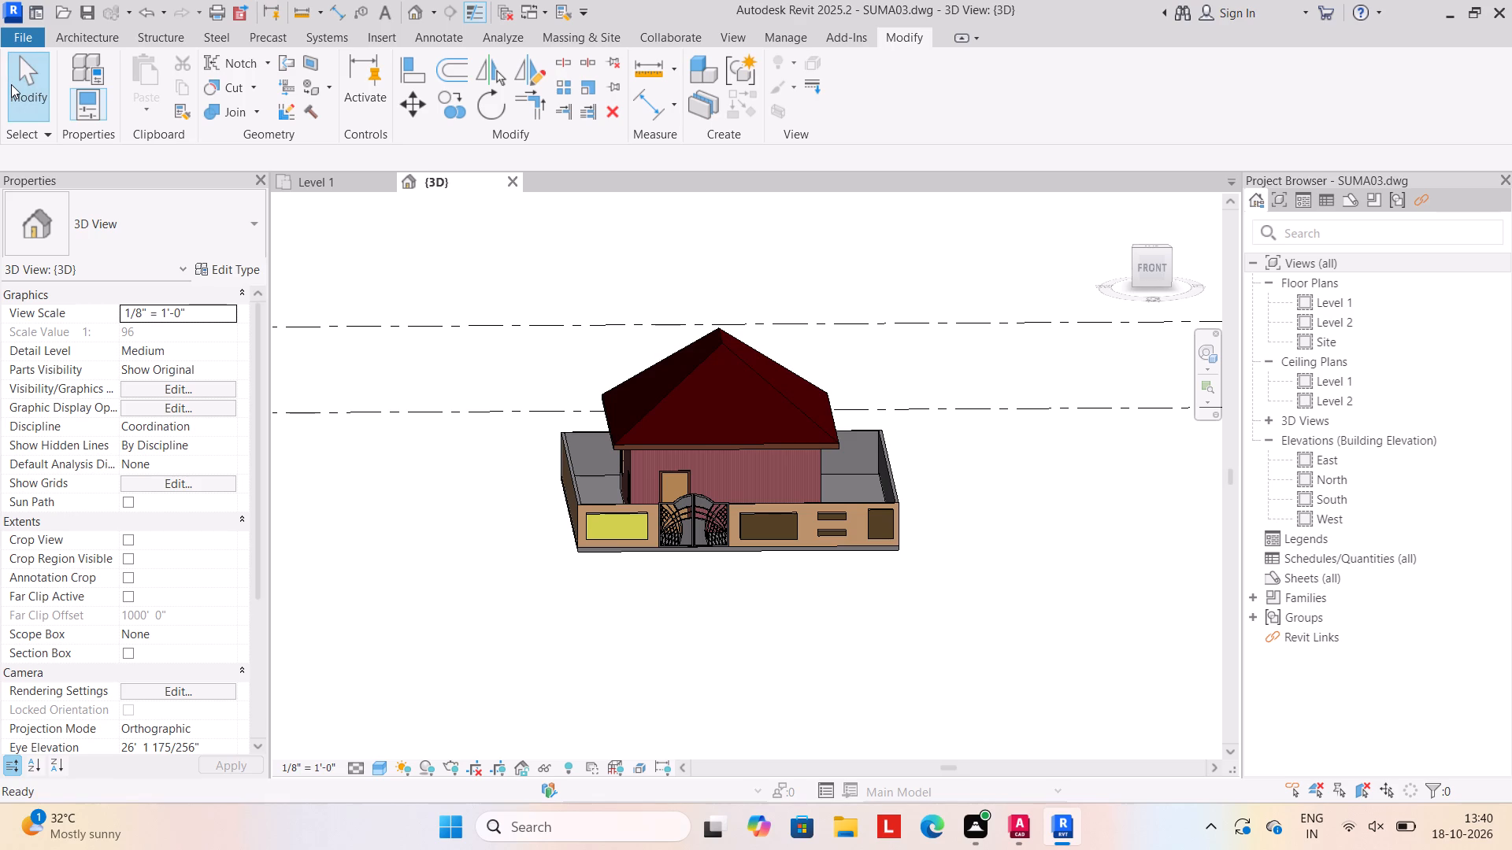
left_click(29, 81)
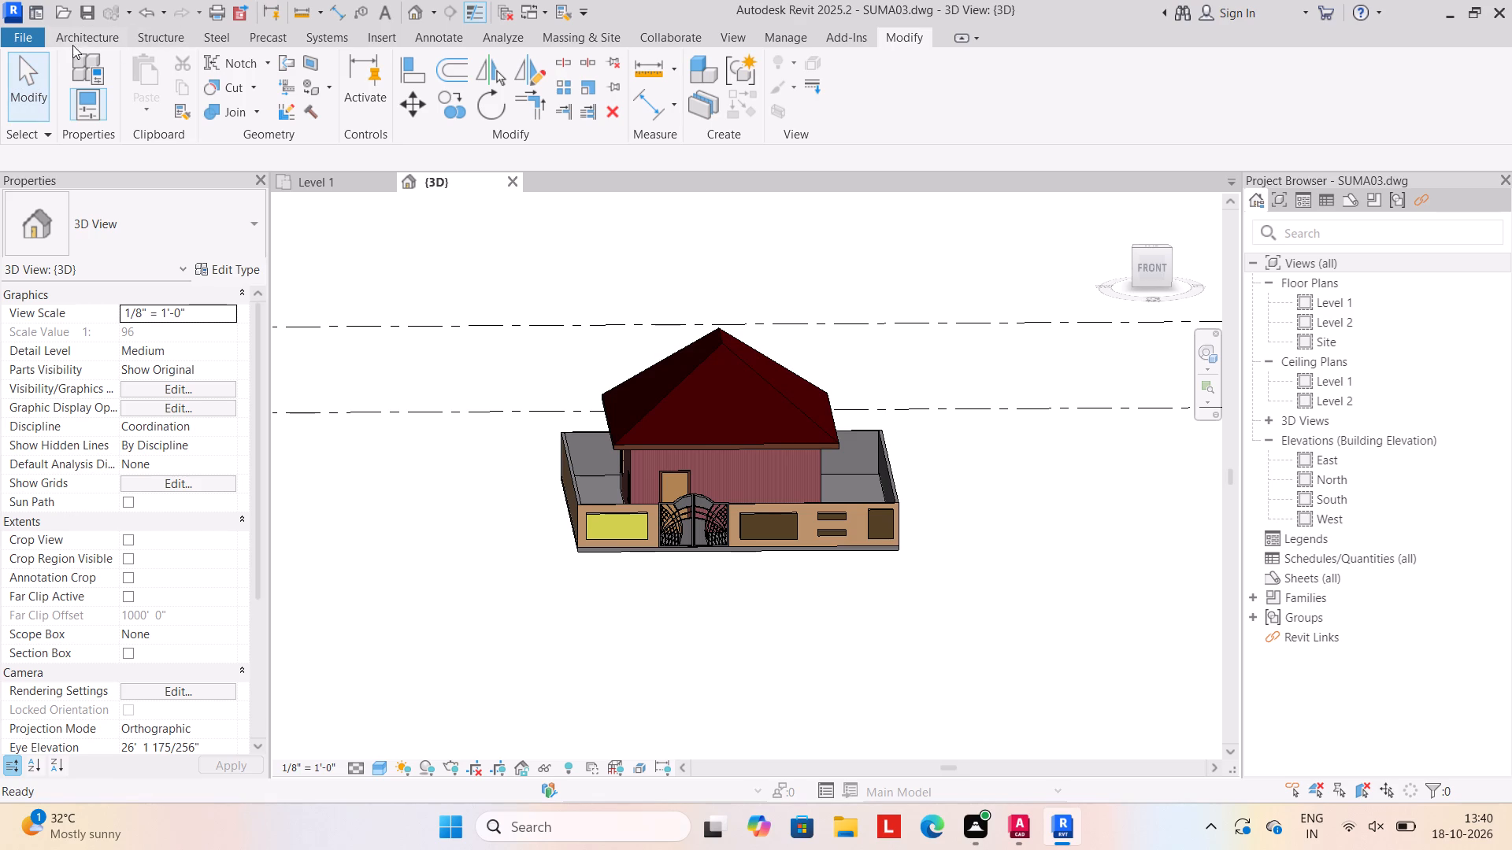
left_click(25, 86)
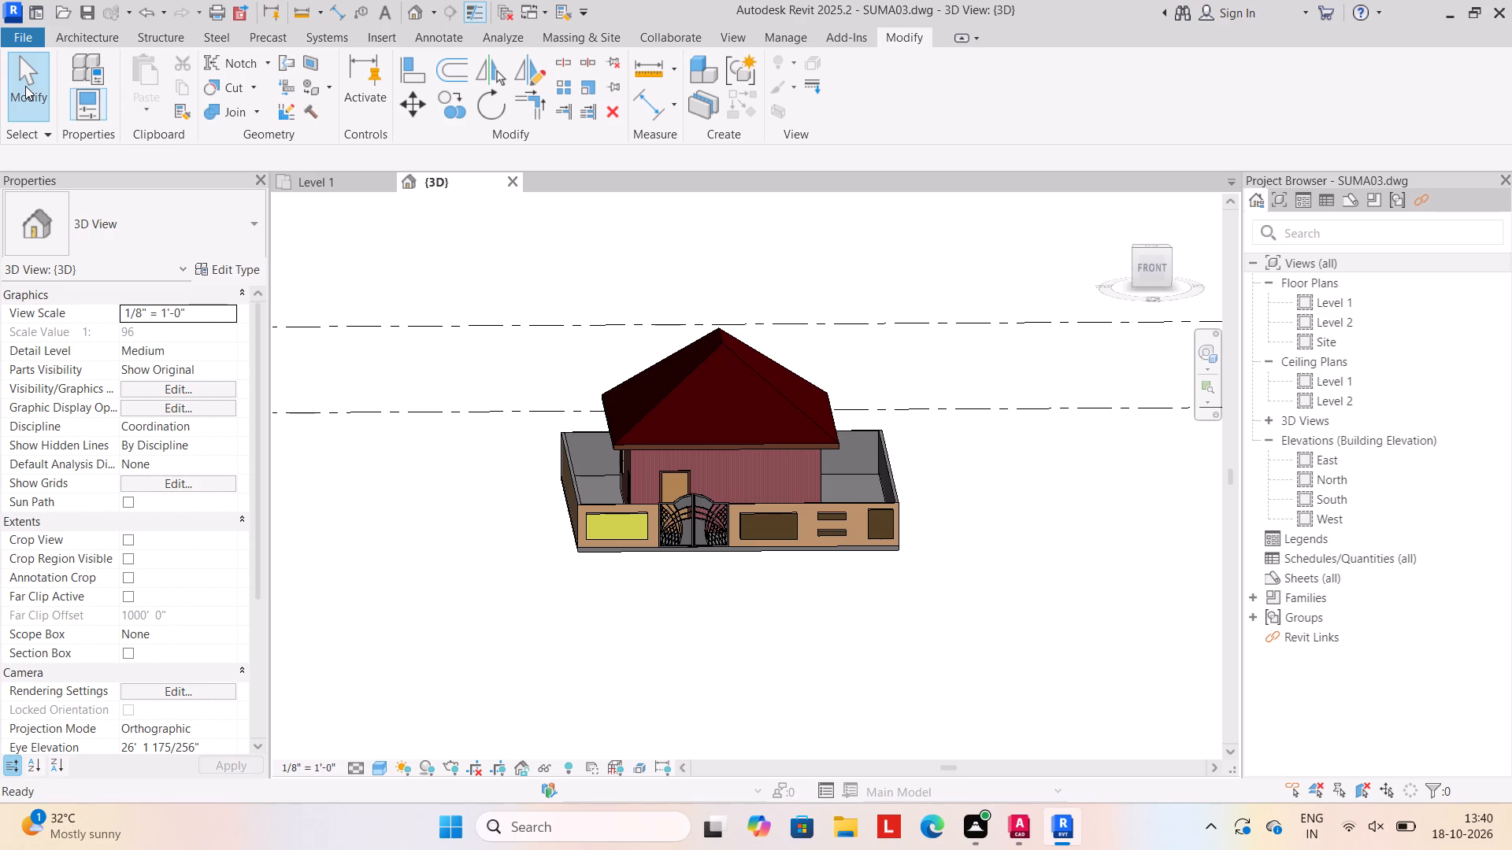
Create a rectangular Grassland - 16" toposolid on Level 1 around the compound wall, about 11'-11" beyond its back and 9'-3" beyond its right side.
left_click(583, 39)
left_click(561, 113)
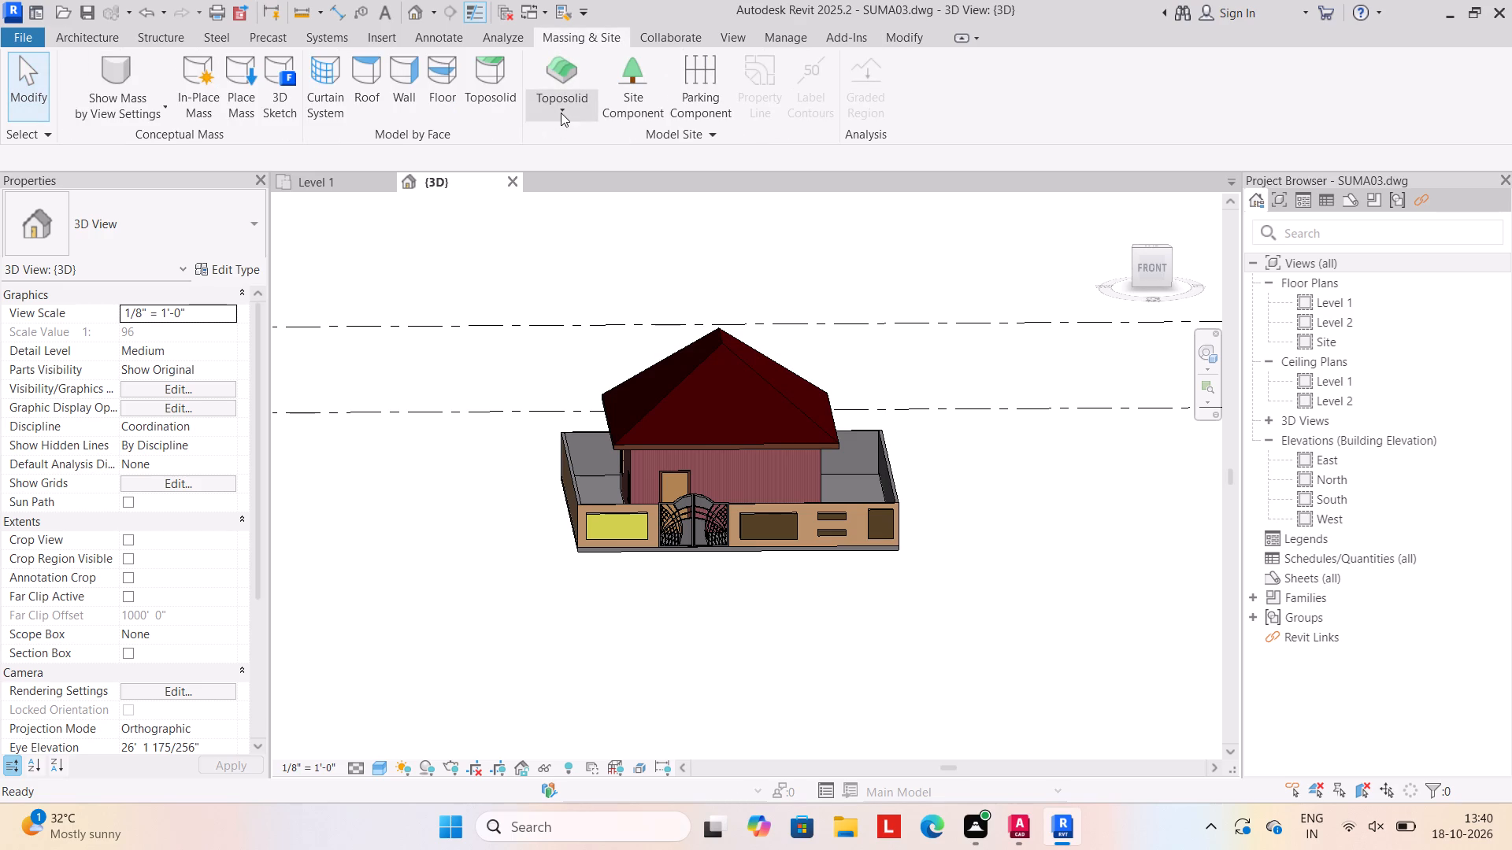
left_click(570, 140)
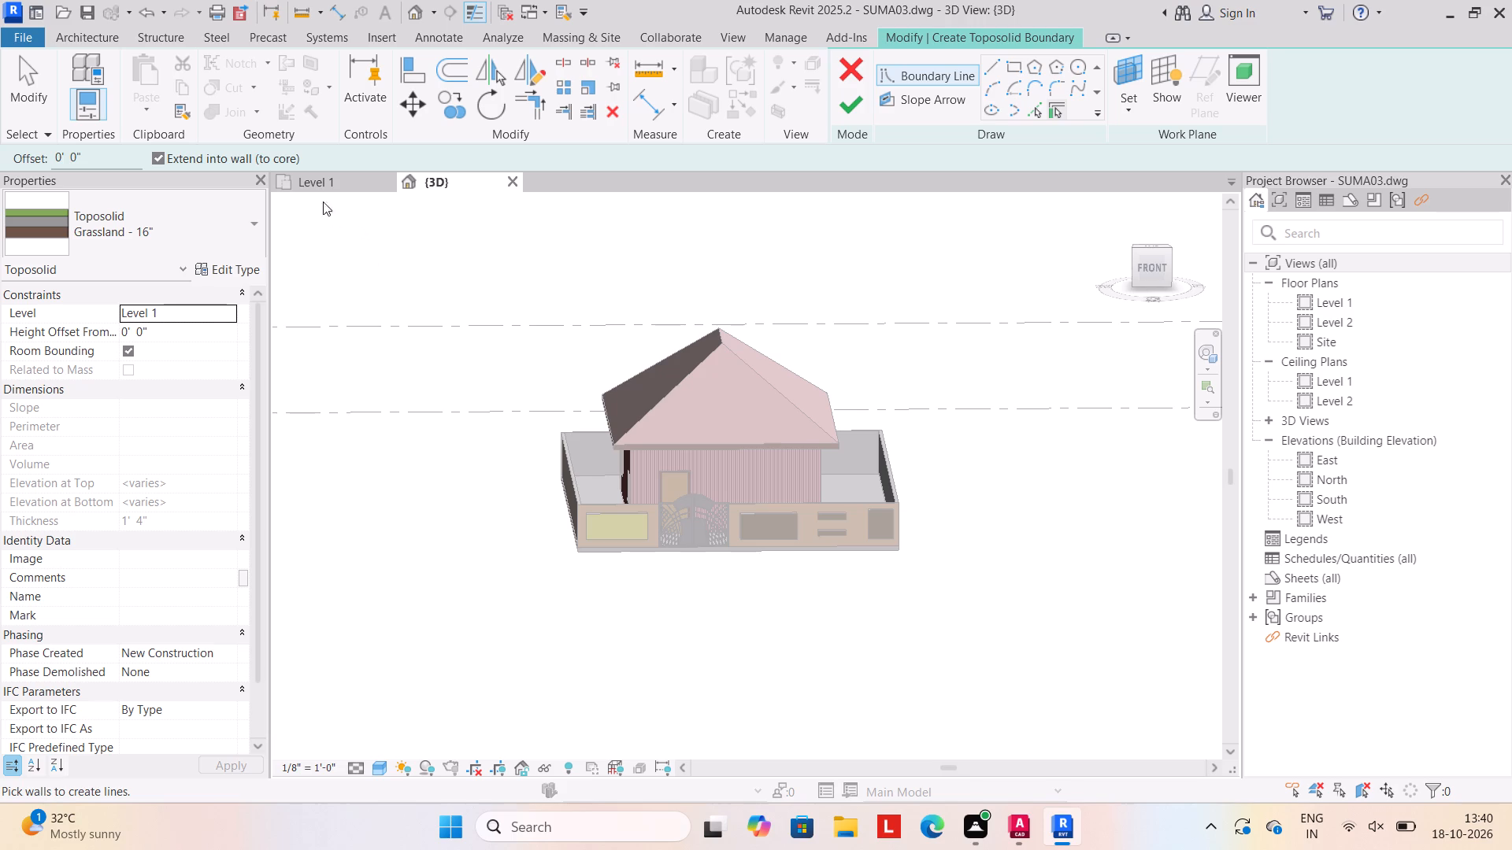
left_click(333, 180)
scroll(370, 324, "down", 2)
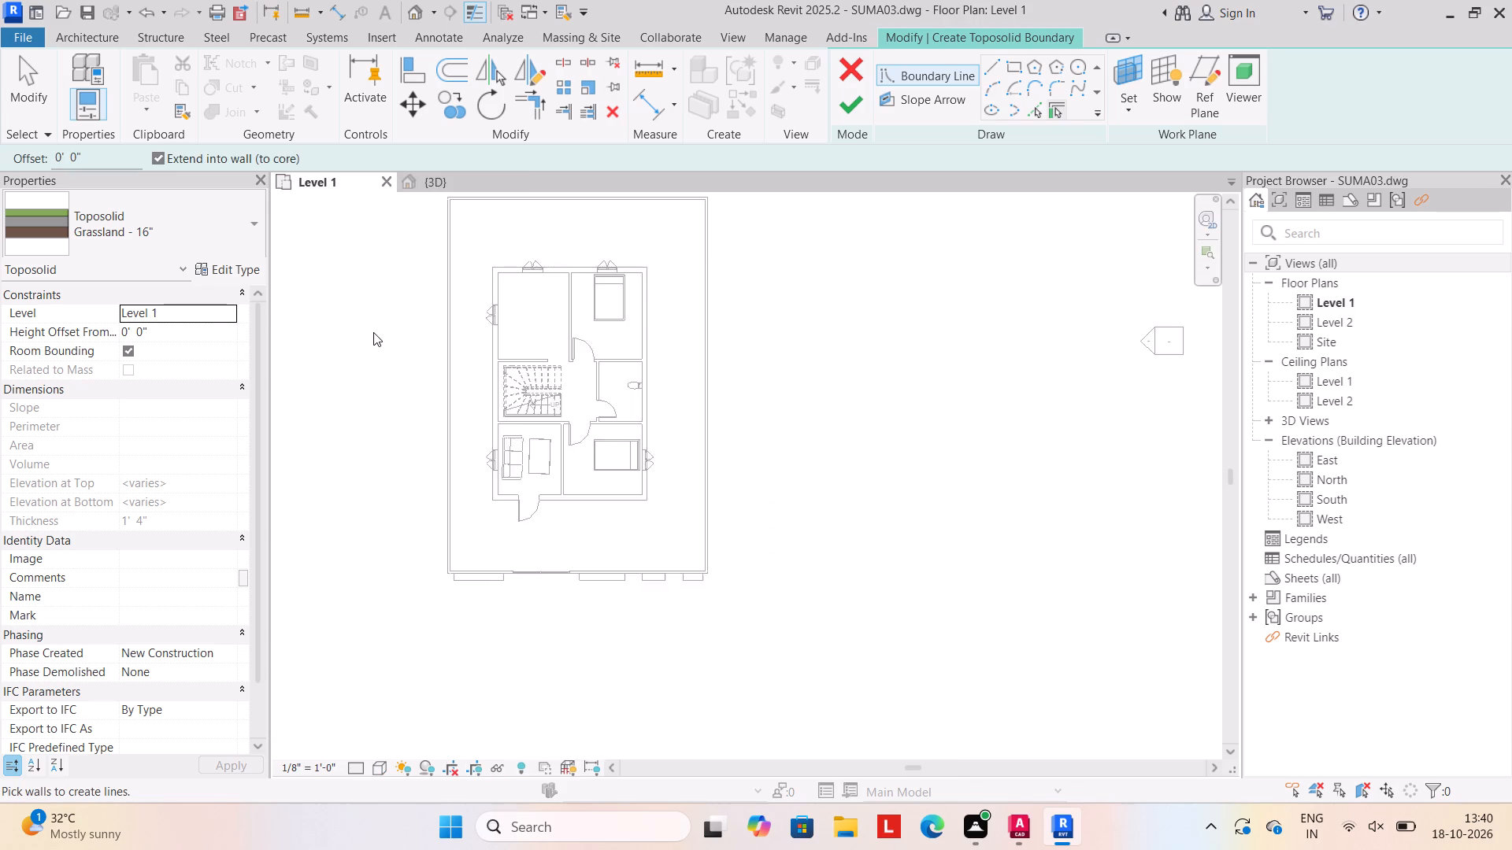
scroll(373, 332, "down", 2)
middle_click_drag(387, 374, 450, 398)
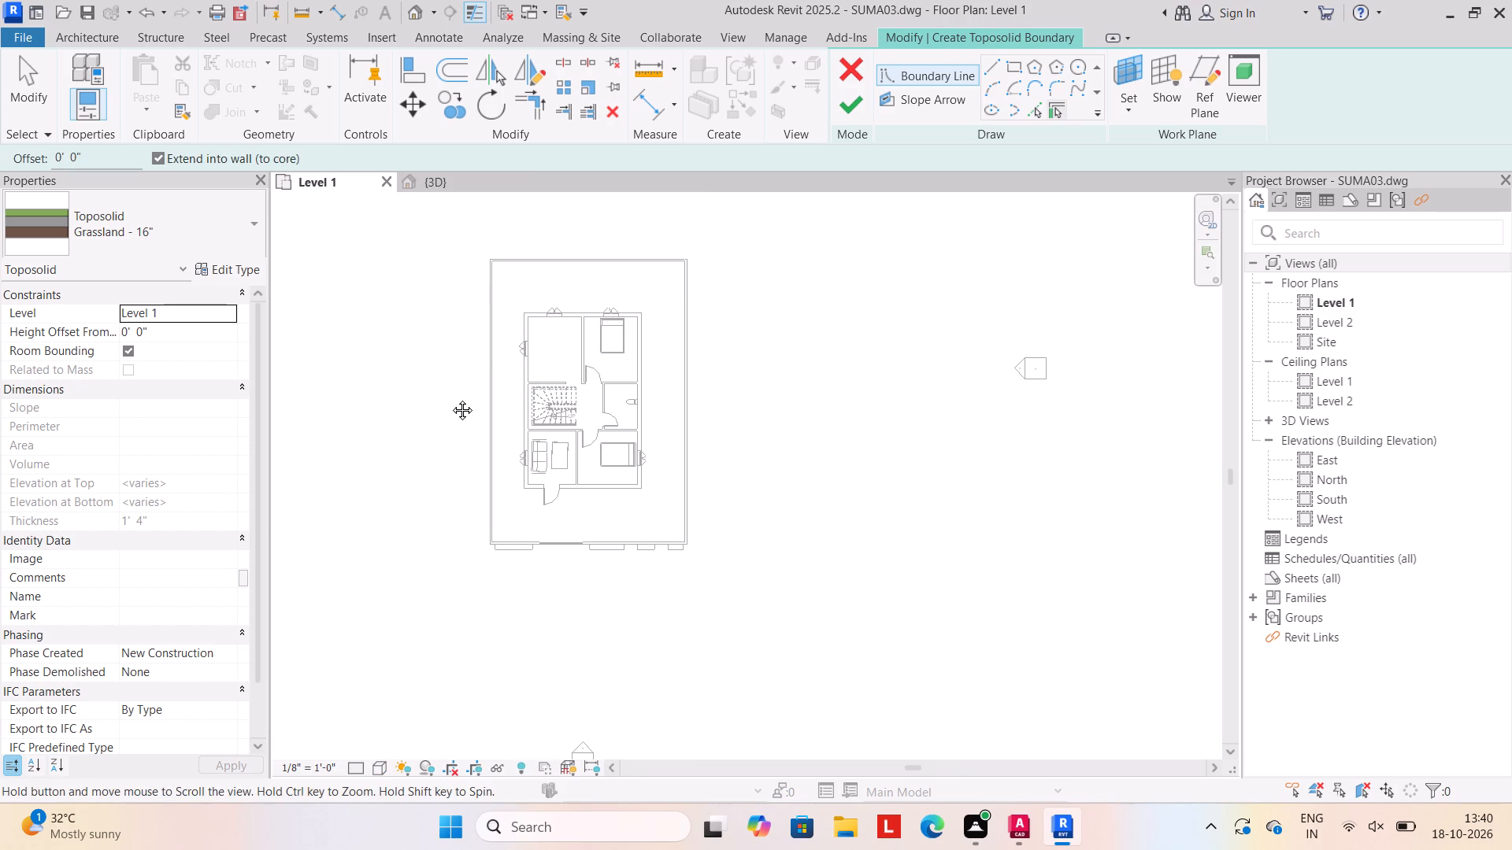
middle_click_drag(450, 398, 452, 398)
left_click(1018, 66)
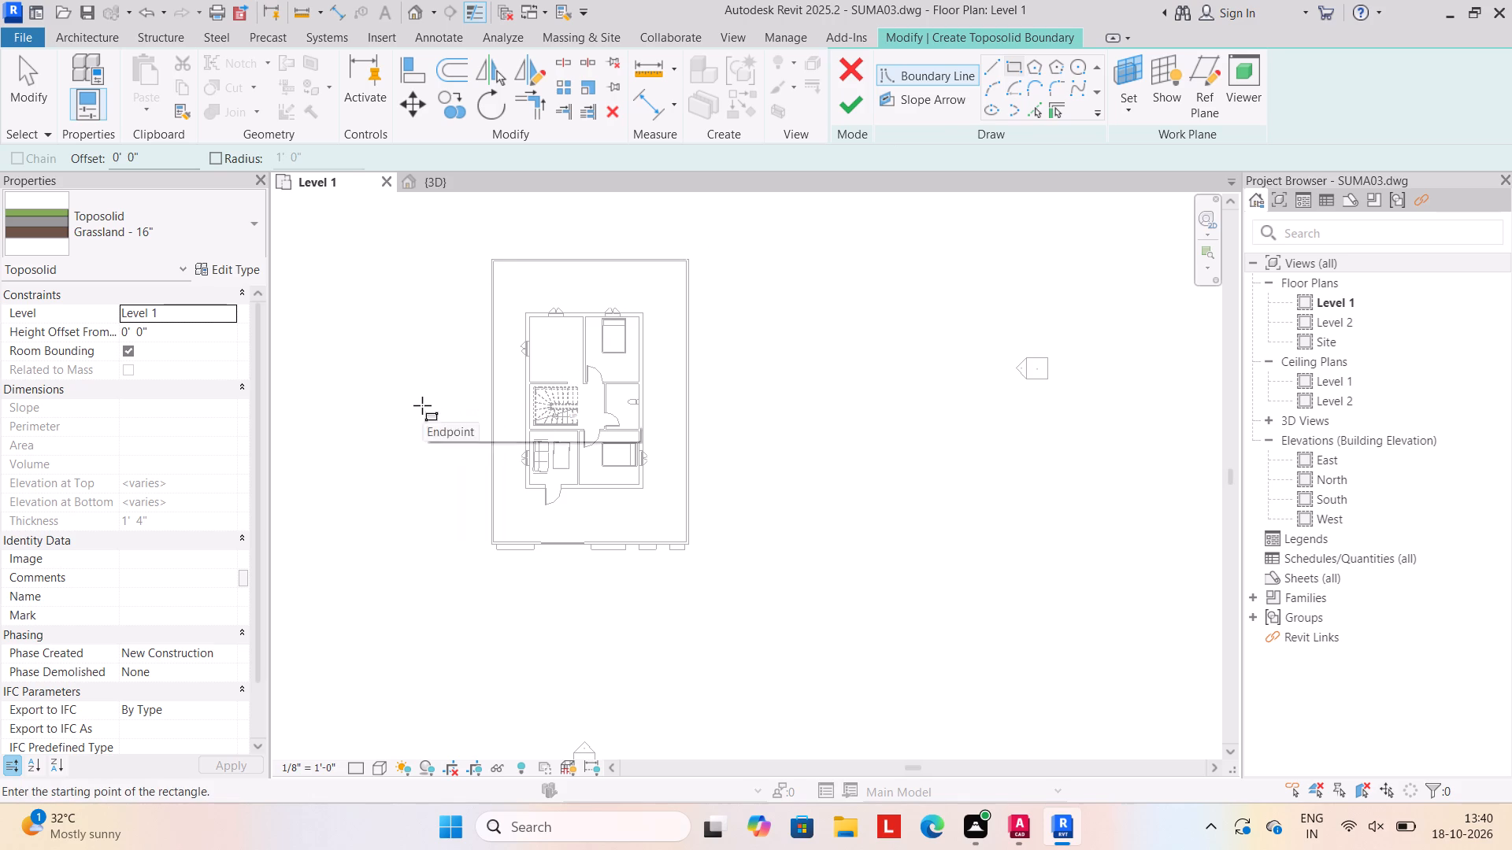
middle_click_drag(423, 405, 446, 465)
left_click(480, 257)
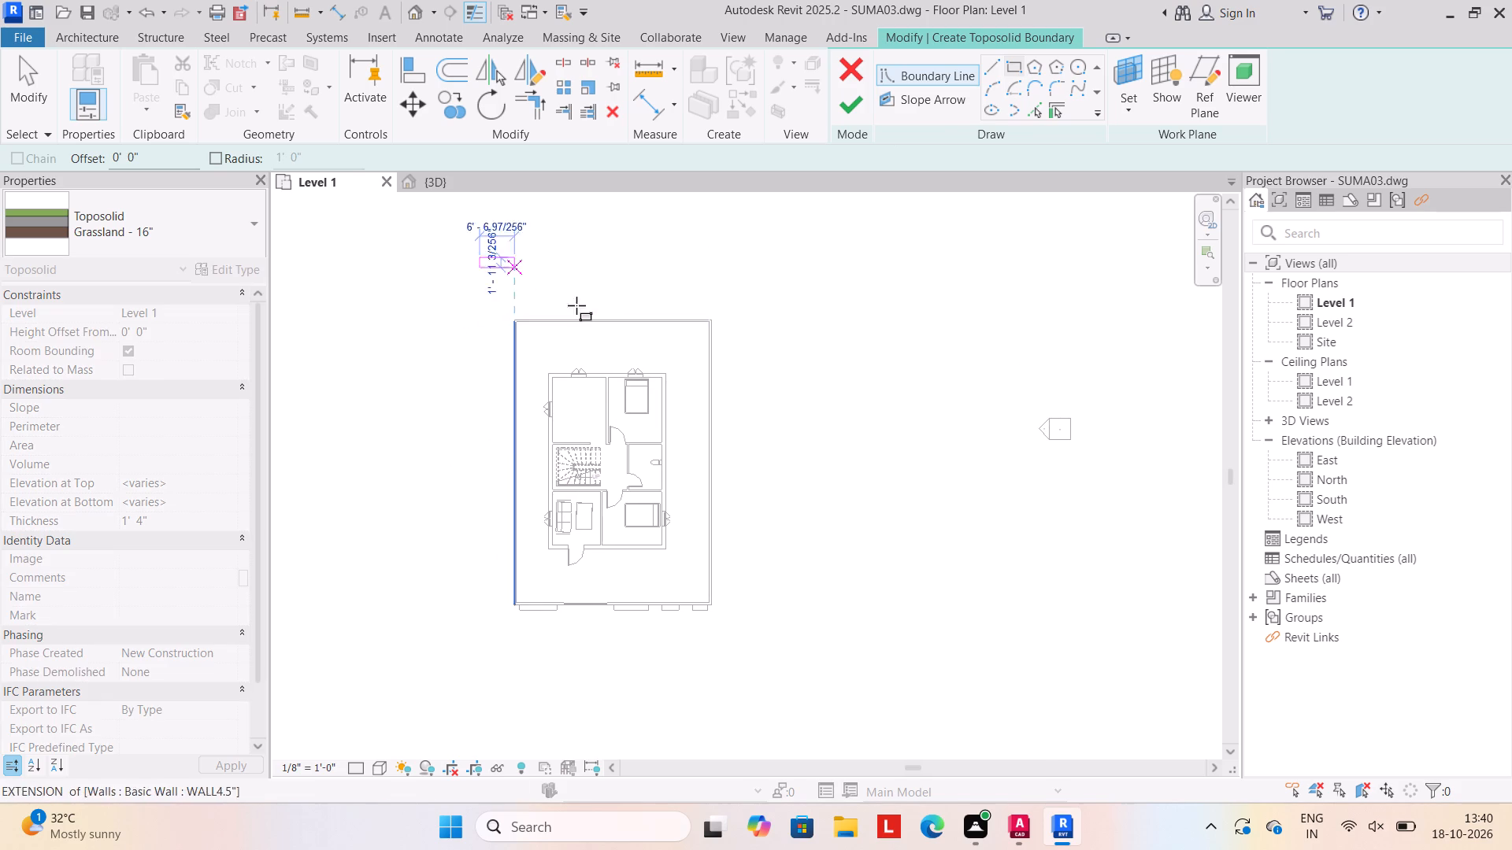
left_click_drag(761, 699, 763, 688)
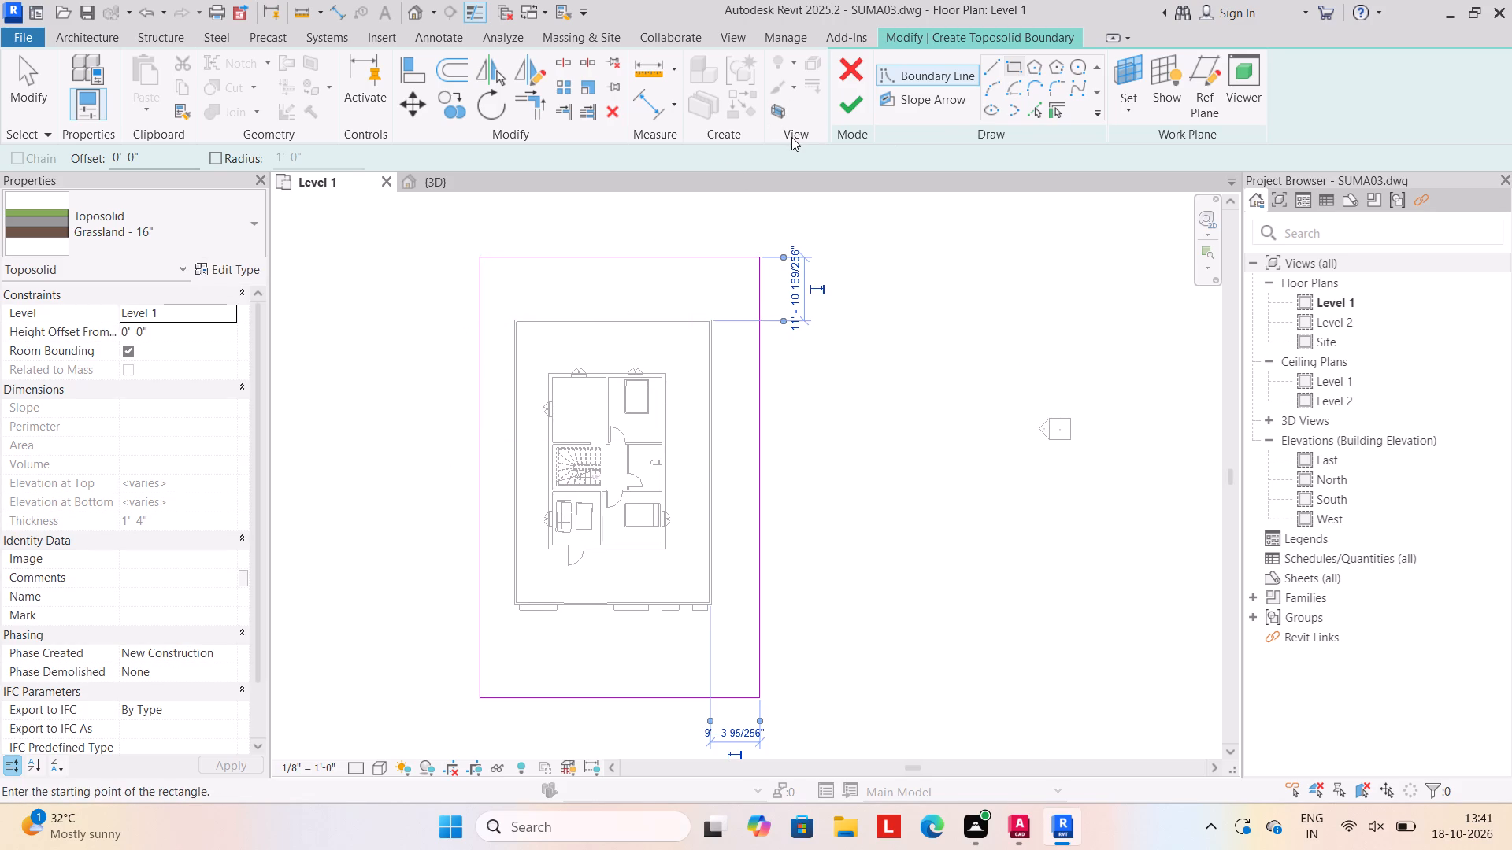
left_click(854, 104)
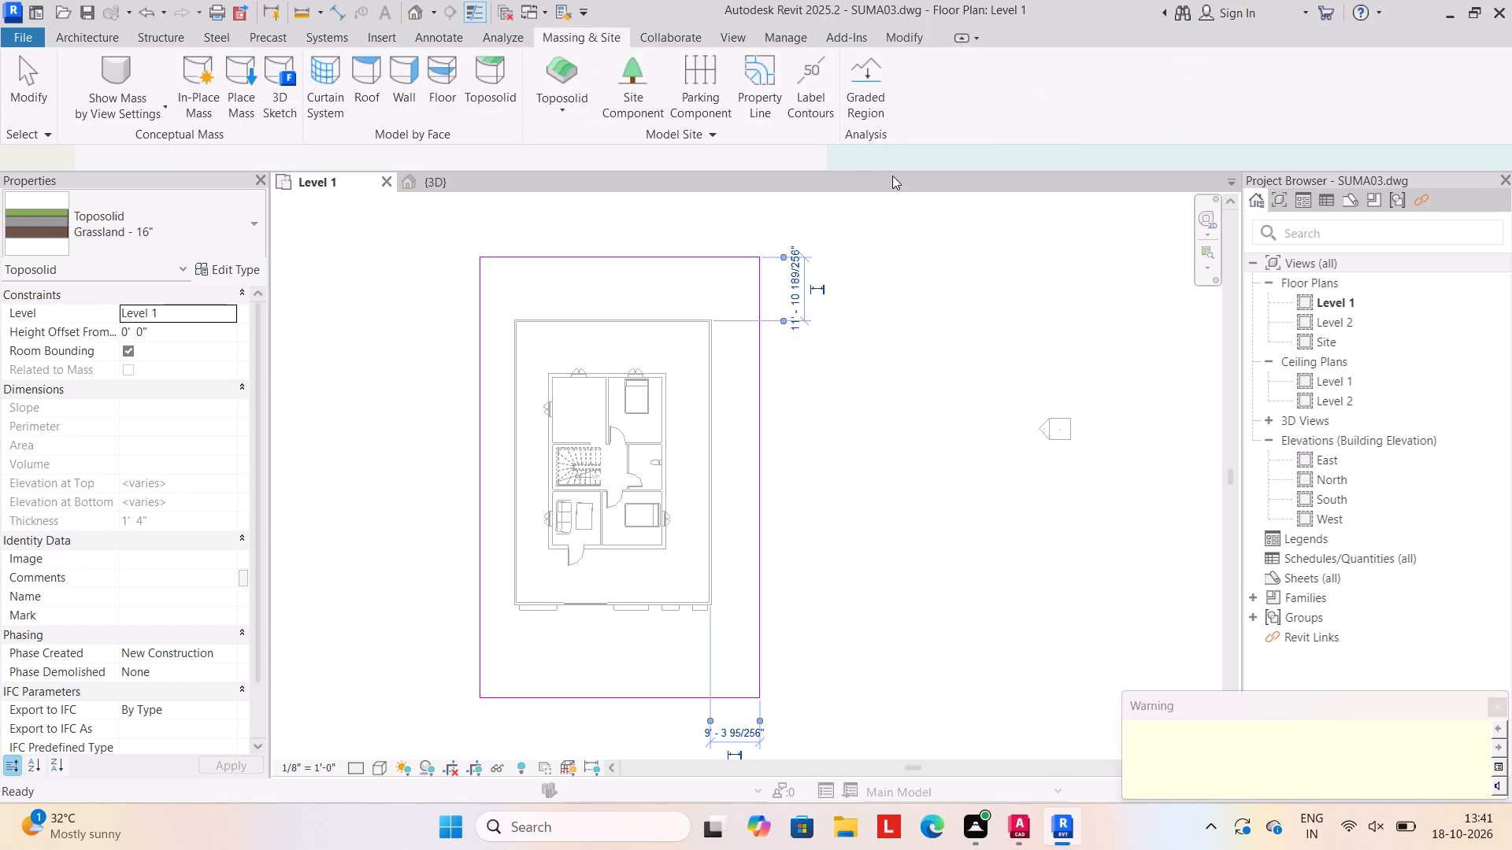
left_click(917, 274)
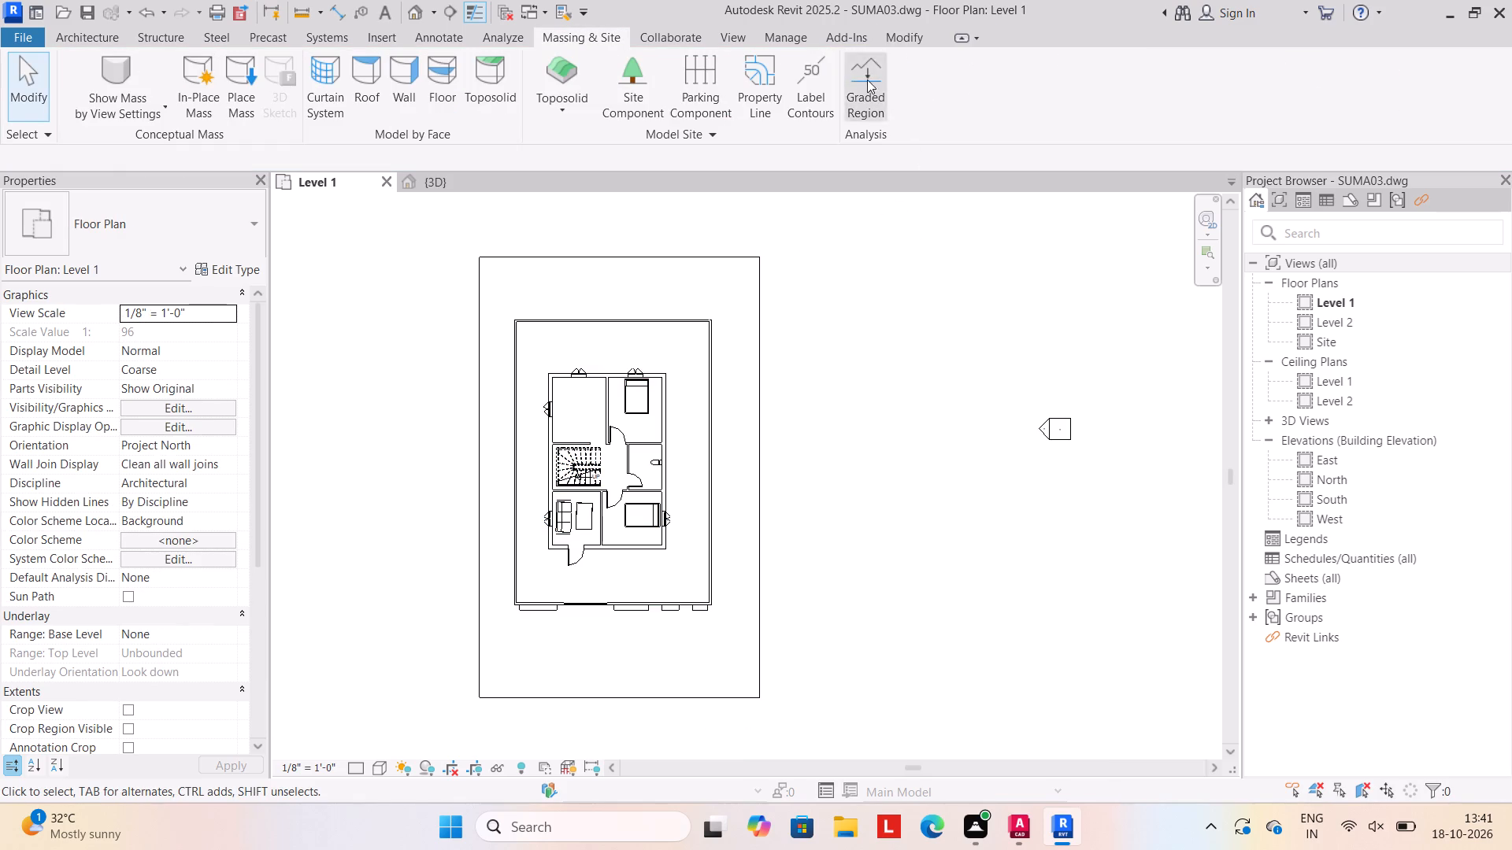
Set the toposolid's height offset from Level 1 to -6" in the 3D view.
left_click(450, 180)
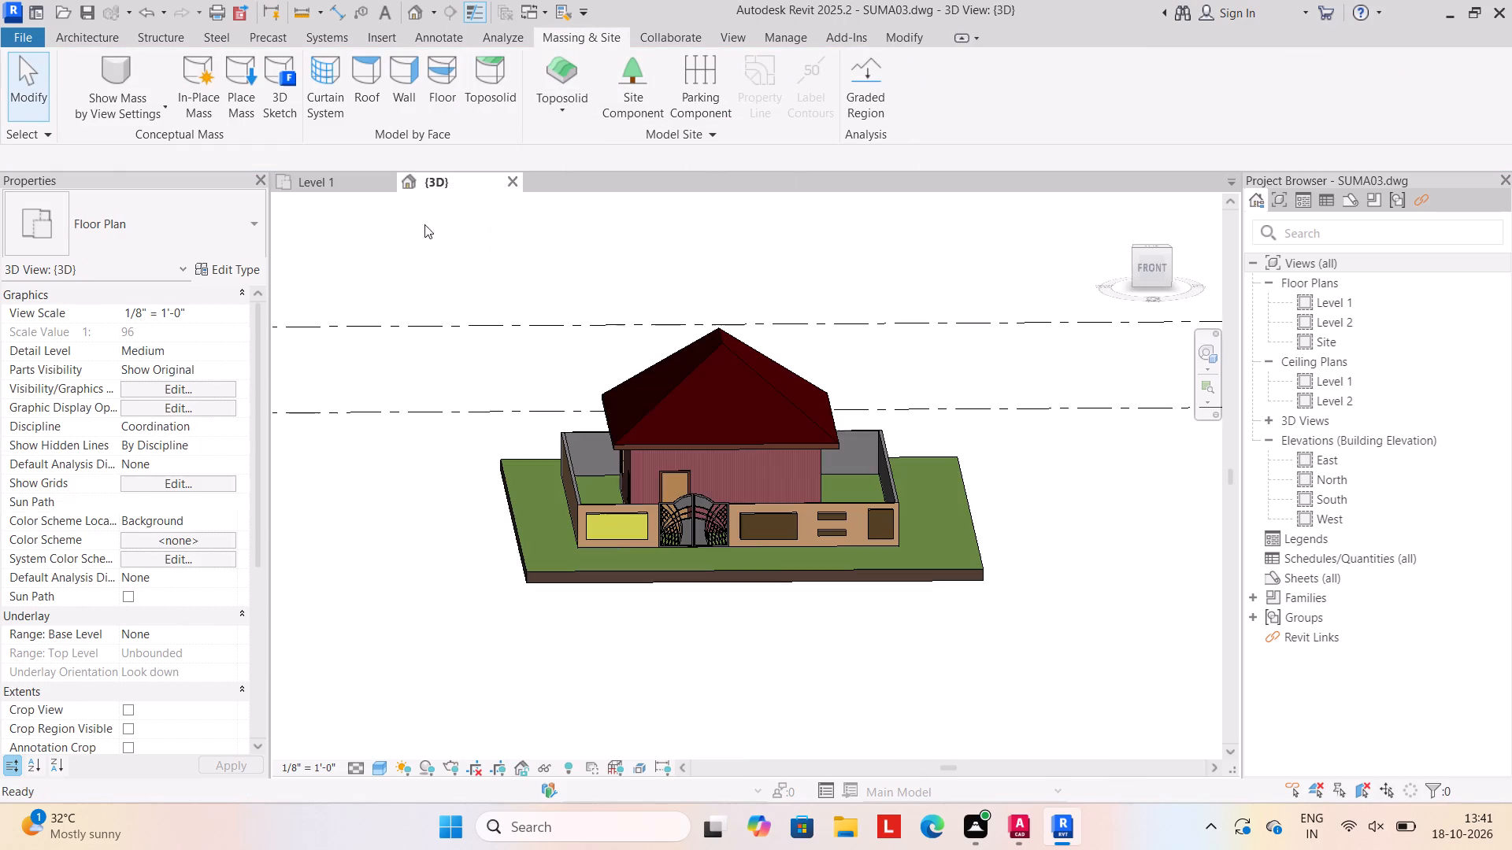
left_click_drag(460, 601, 474, 597)
left_click(530, 571)
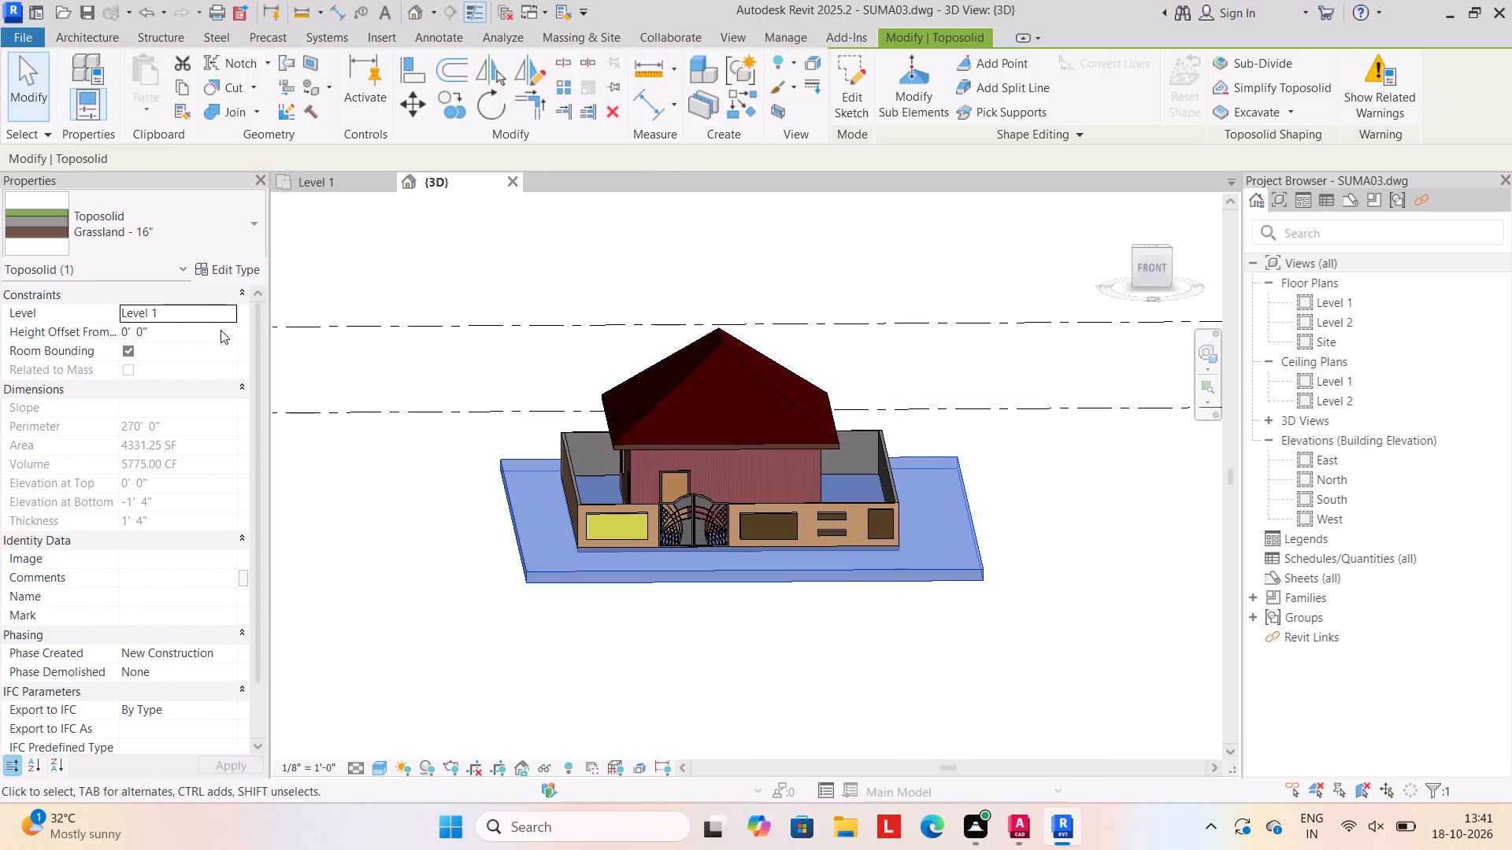
left_click(206, 334)
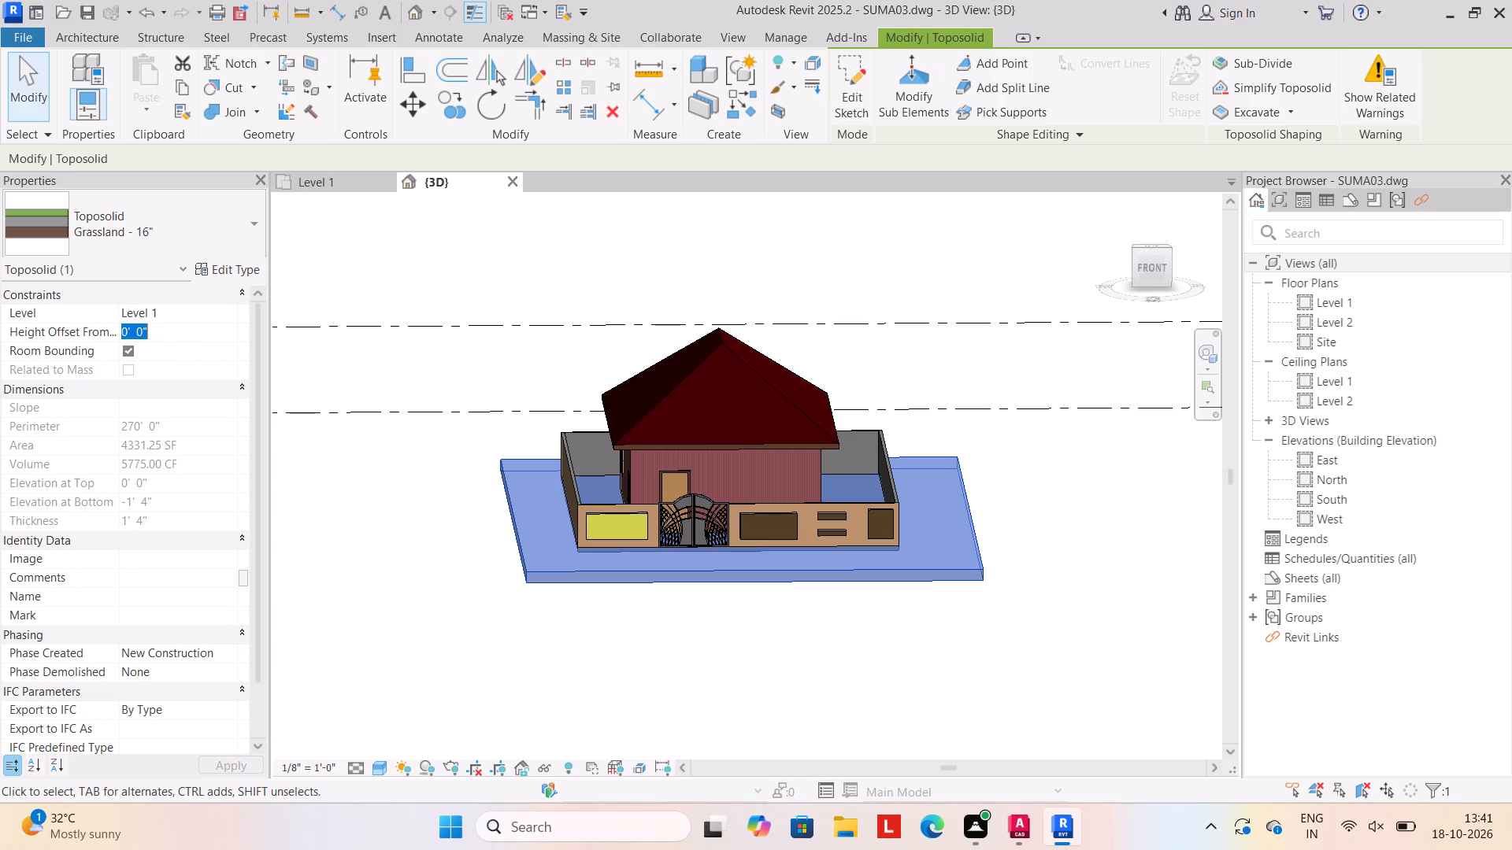
type("-6\"")
key("Return")
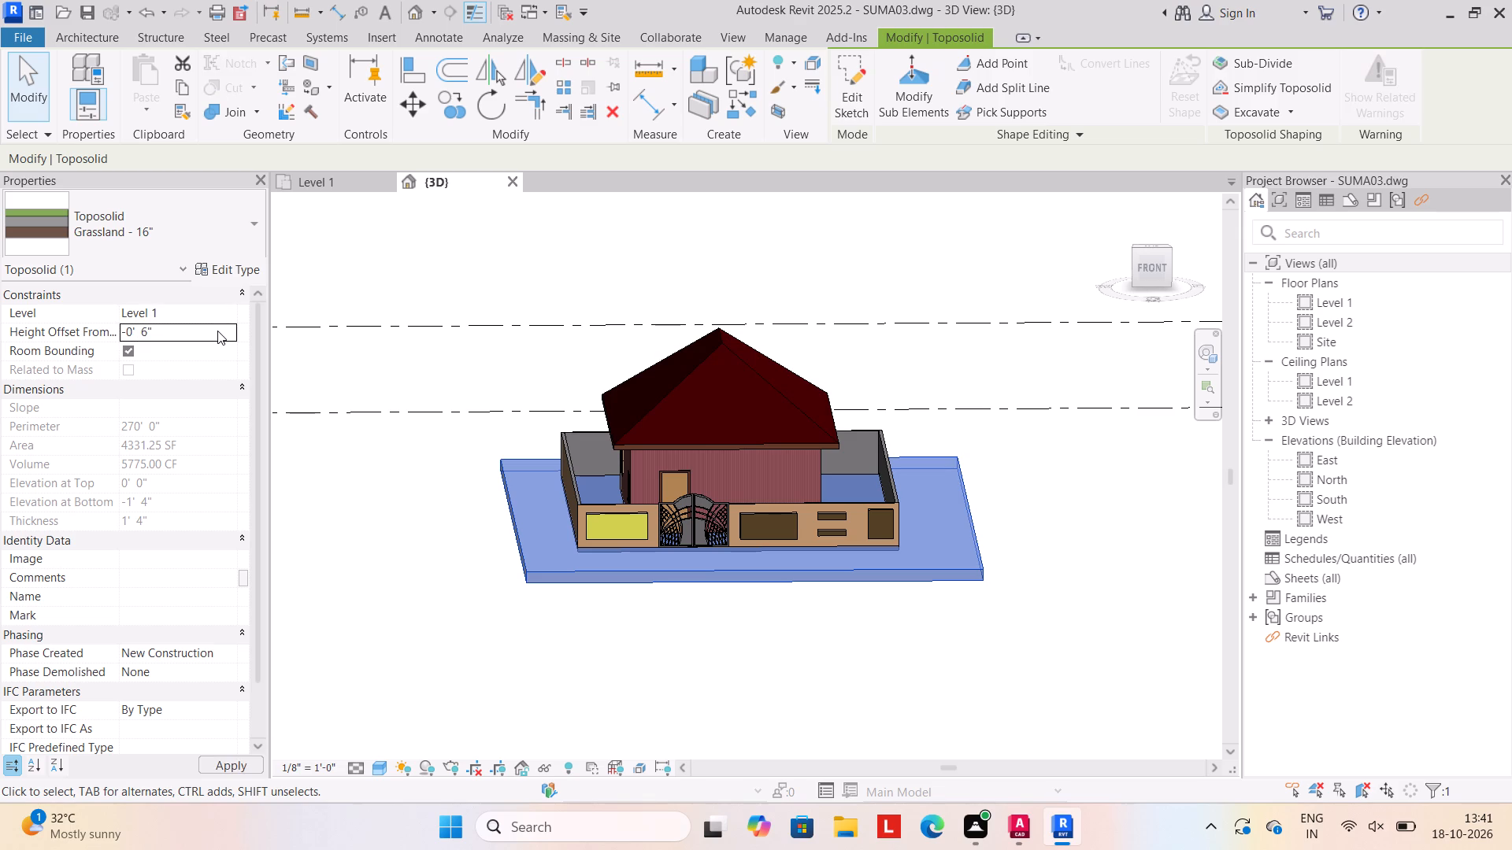
left_click(398, 486)
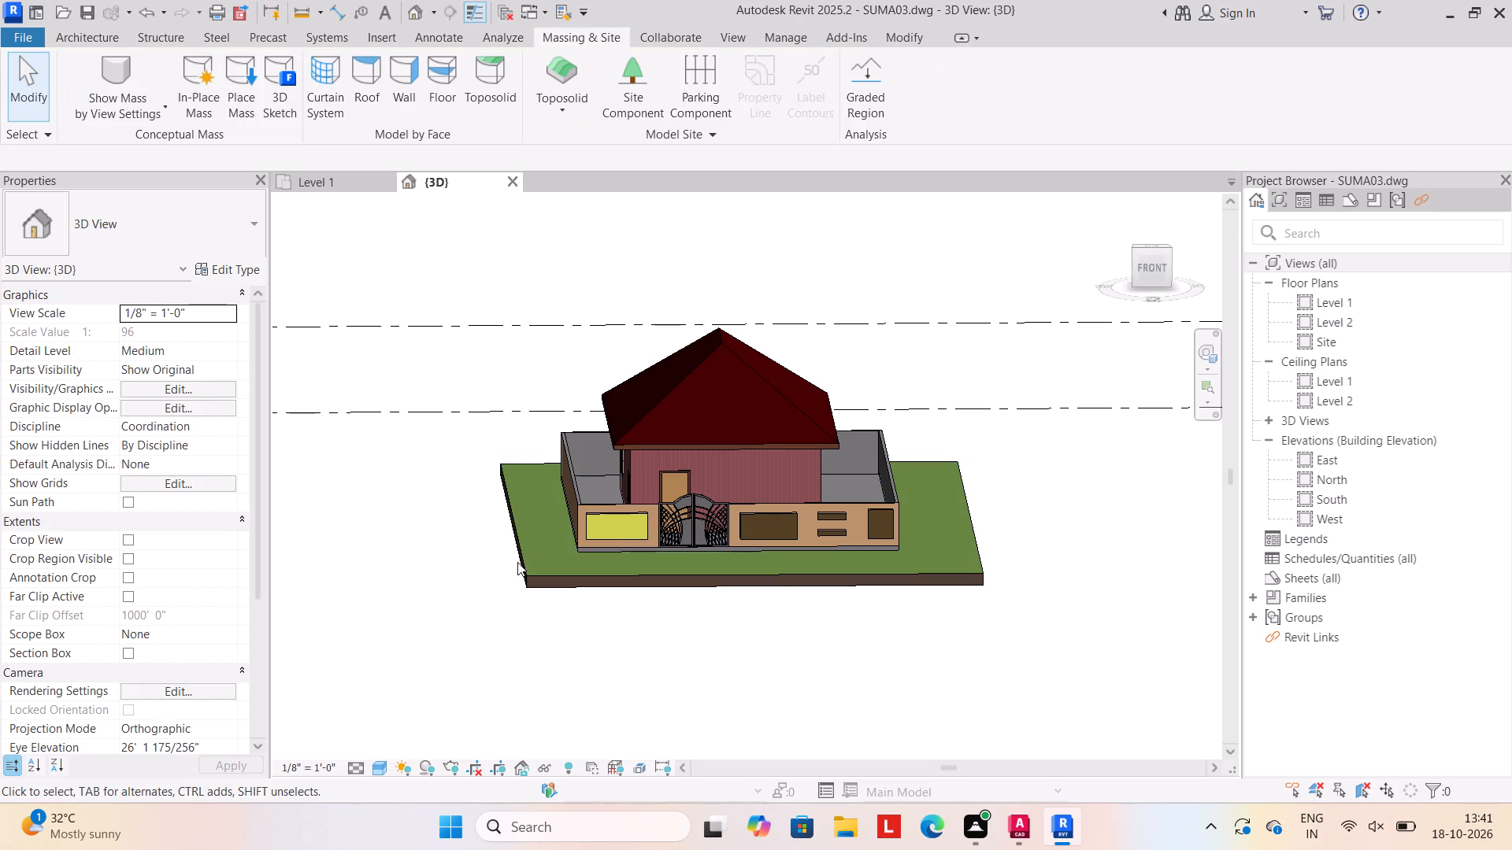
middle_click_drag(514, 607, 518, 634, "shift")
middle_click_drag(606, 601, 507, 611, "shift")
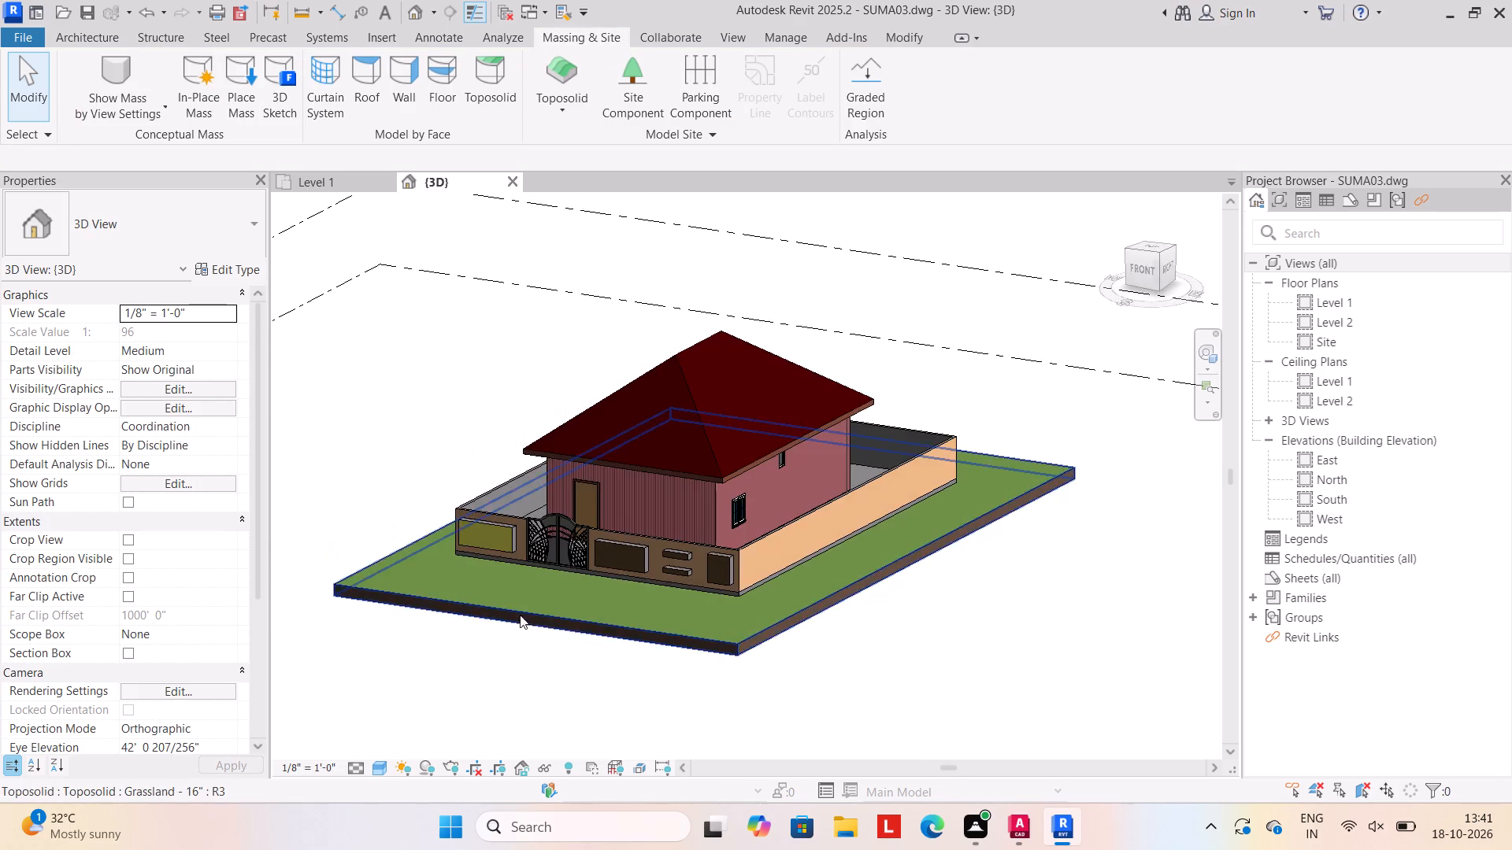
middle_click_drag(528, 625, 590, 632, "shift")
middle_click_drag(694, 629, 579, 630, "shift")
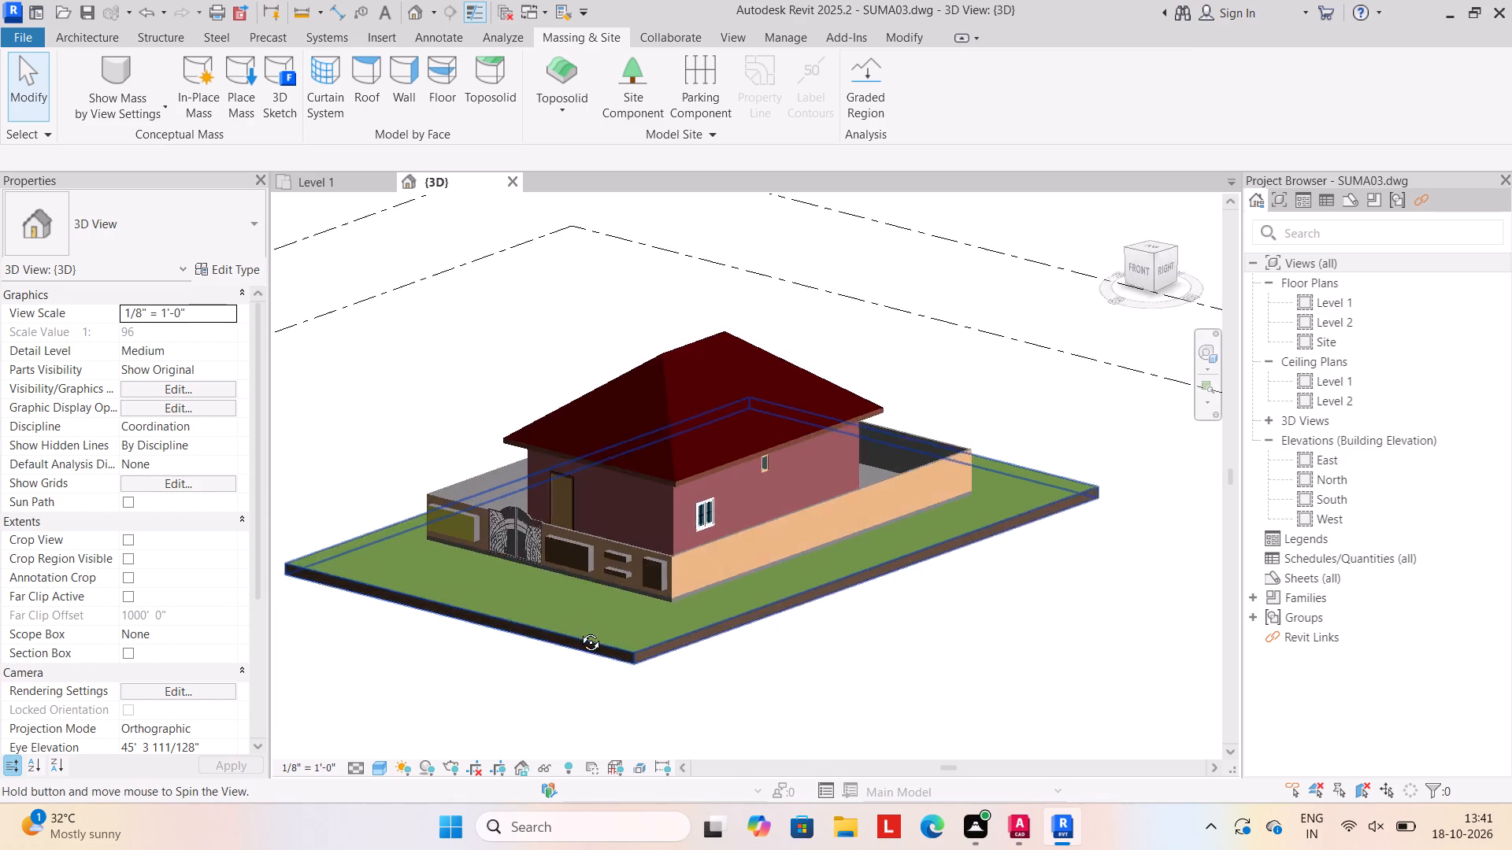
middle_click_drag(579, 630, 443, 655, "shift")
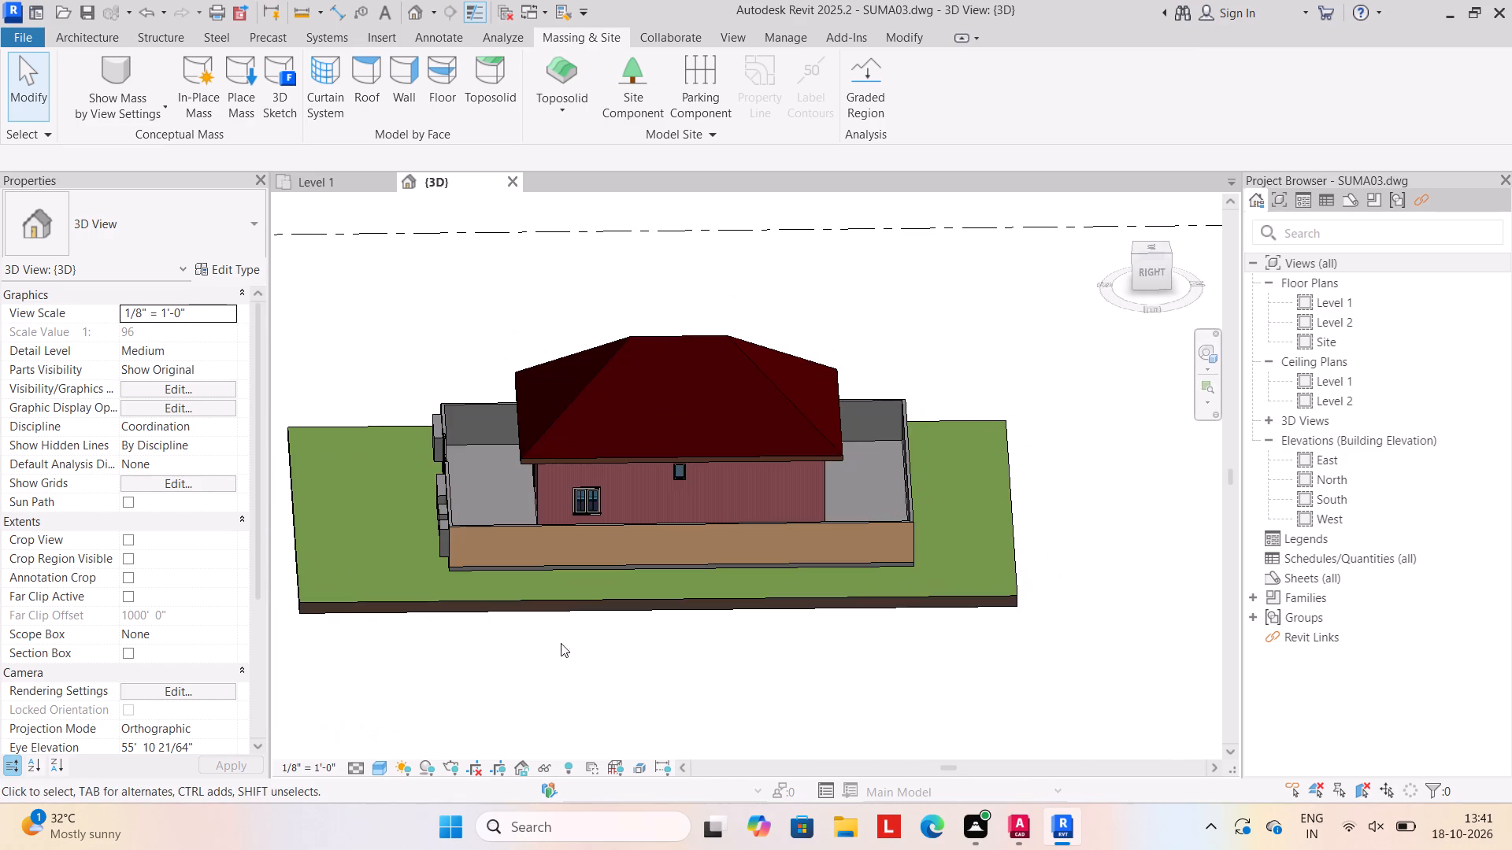
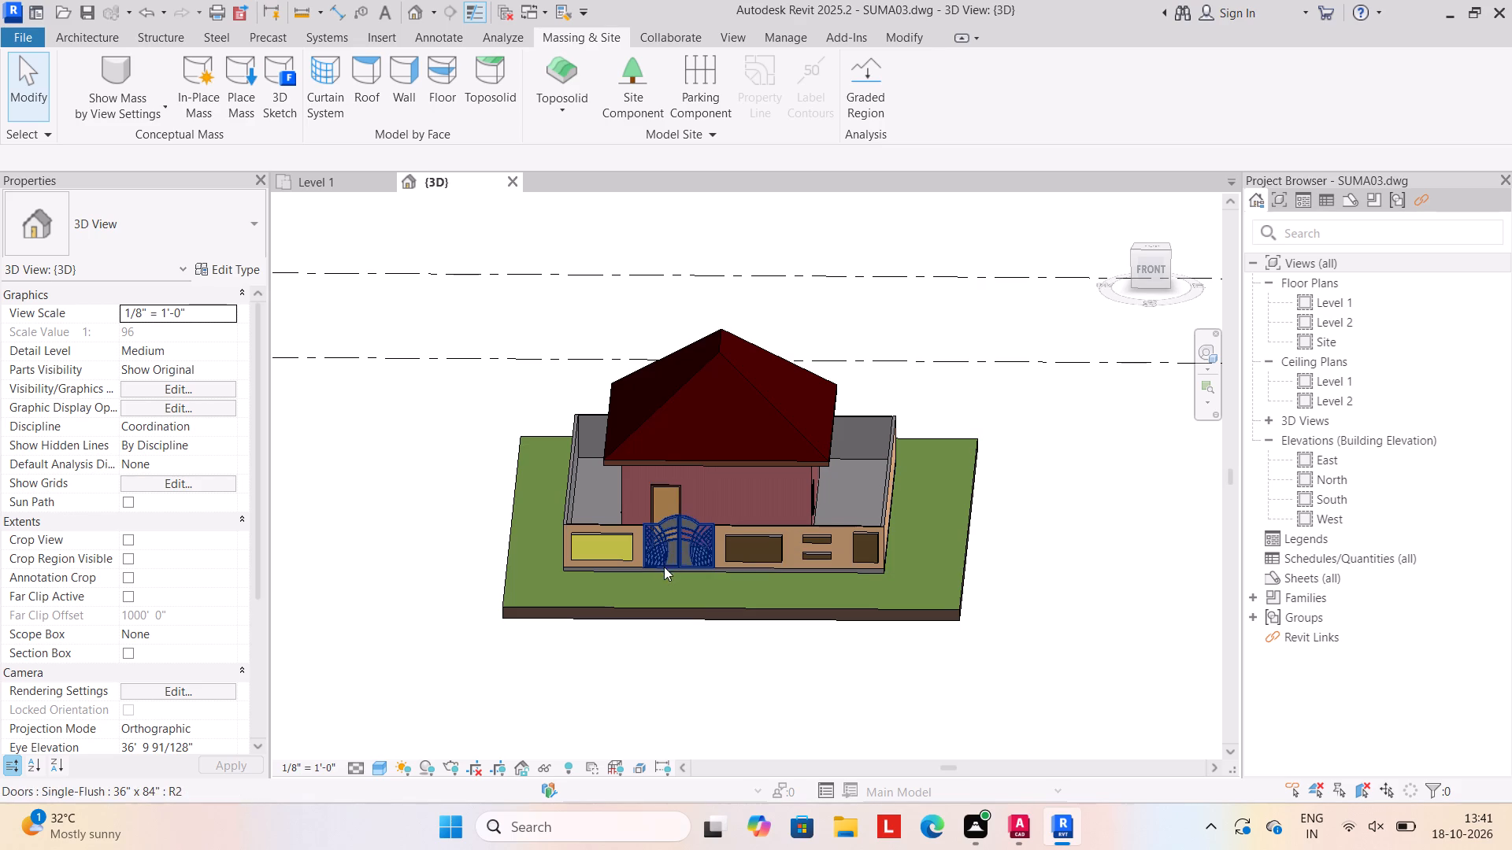
Examine the house, compound wall and grassland site from the front in the 3D view.
middle_click_drag(672, 575, 659, 590)
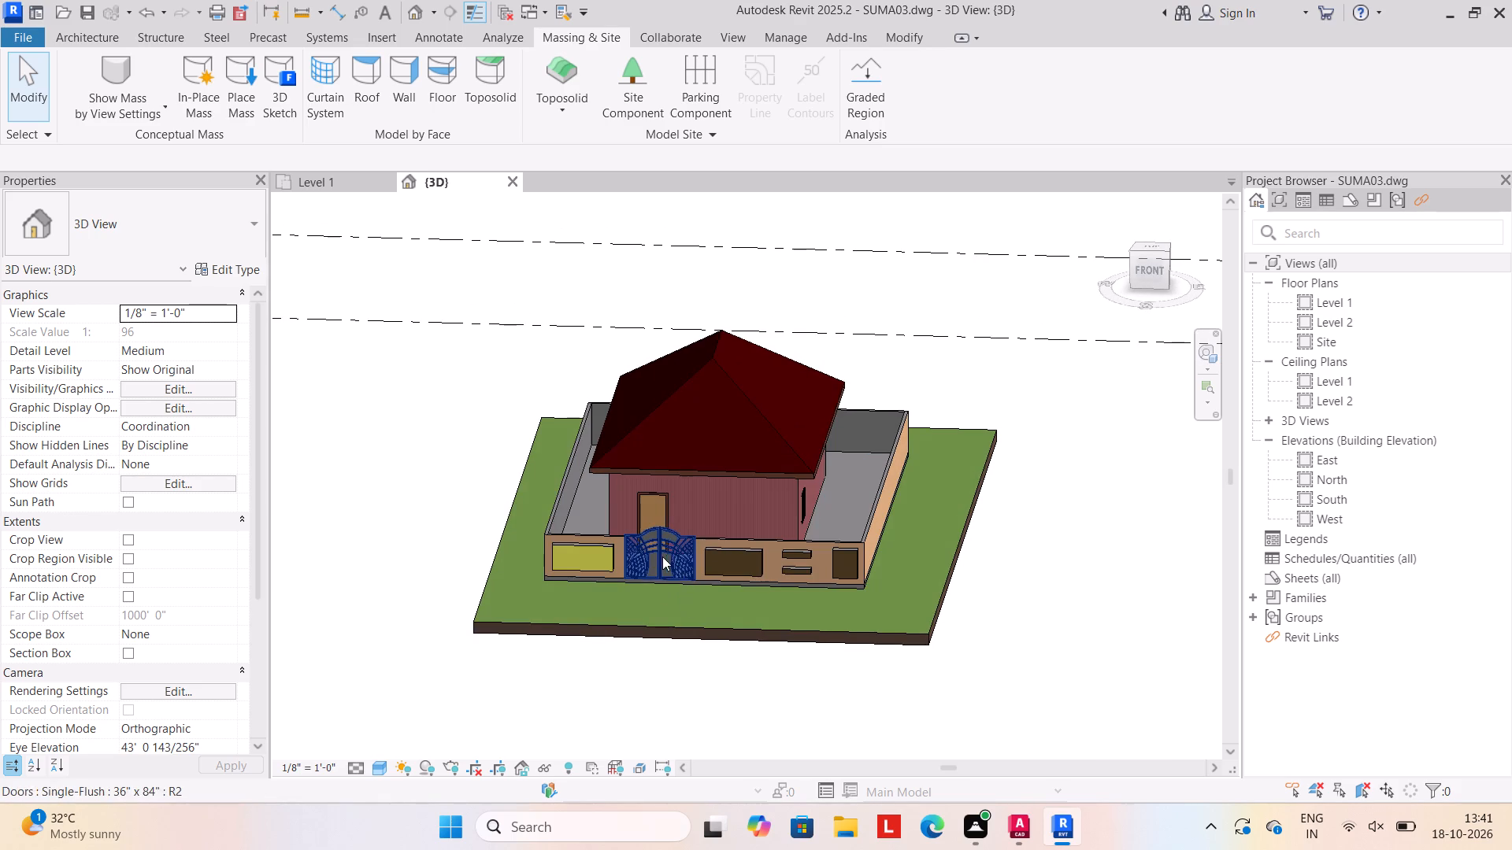
middle_click_drag(660, 583, 662, 570, "shift")
scroll(662, 570, "up", 1)
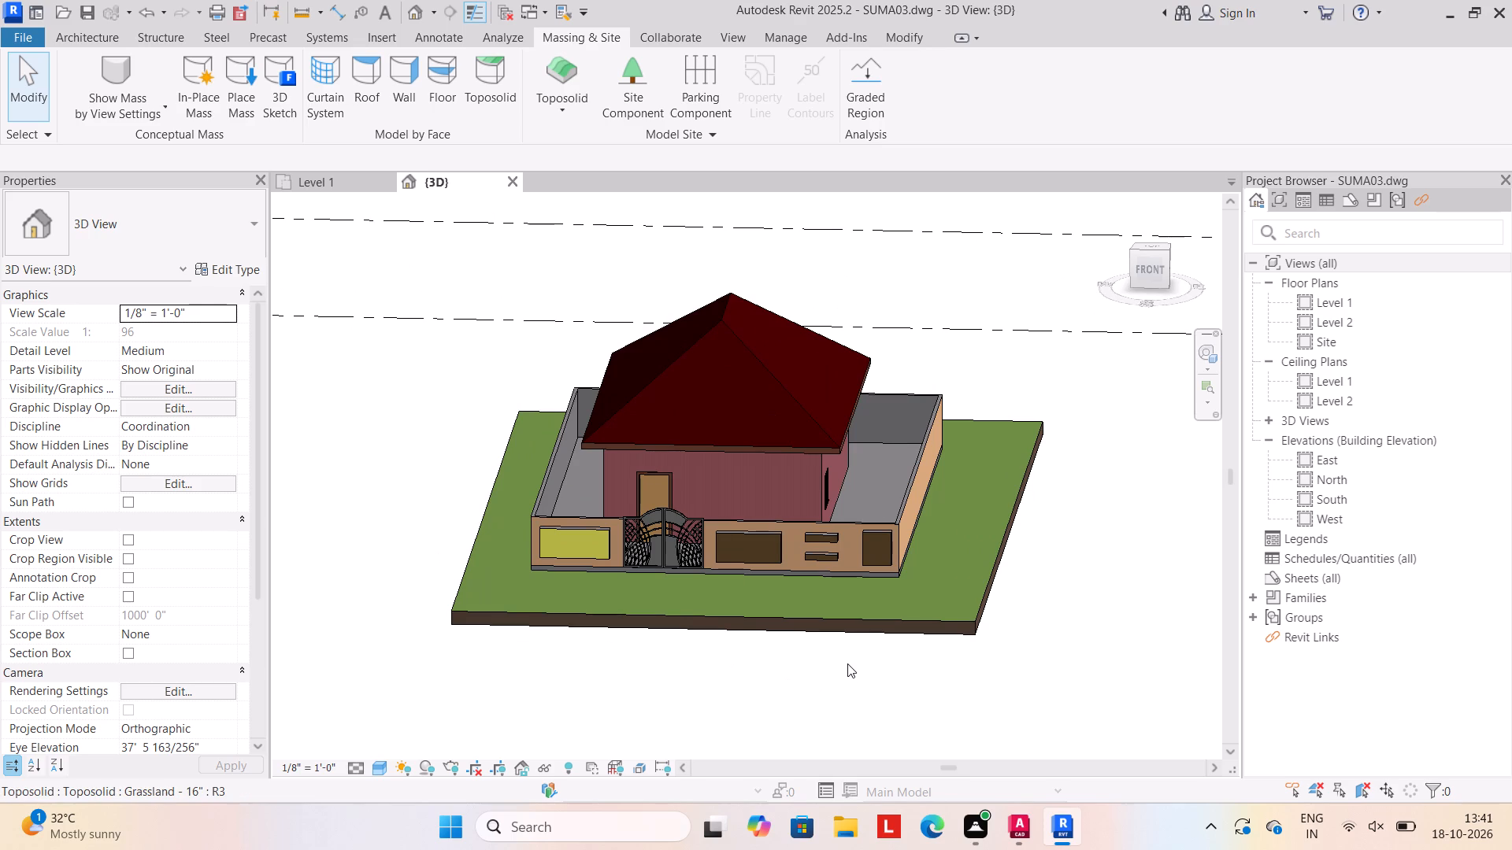
scroll(850, 660, "up", 1)
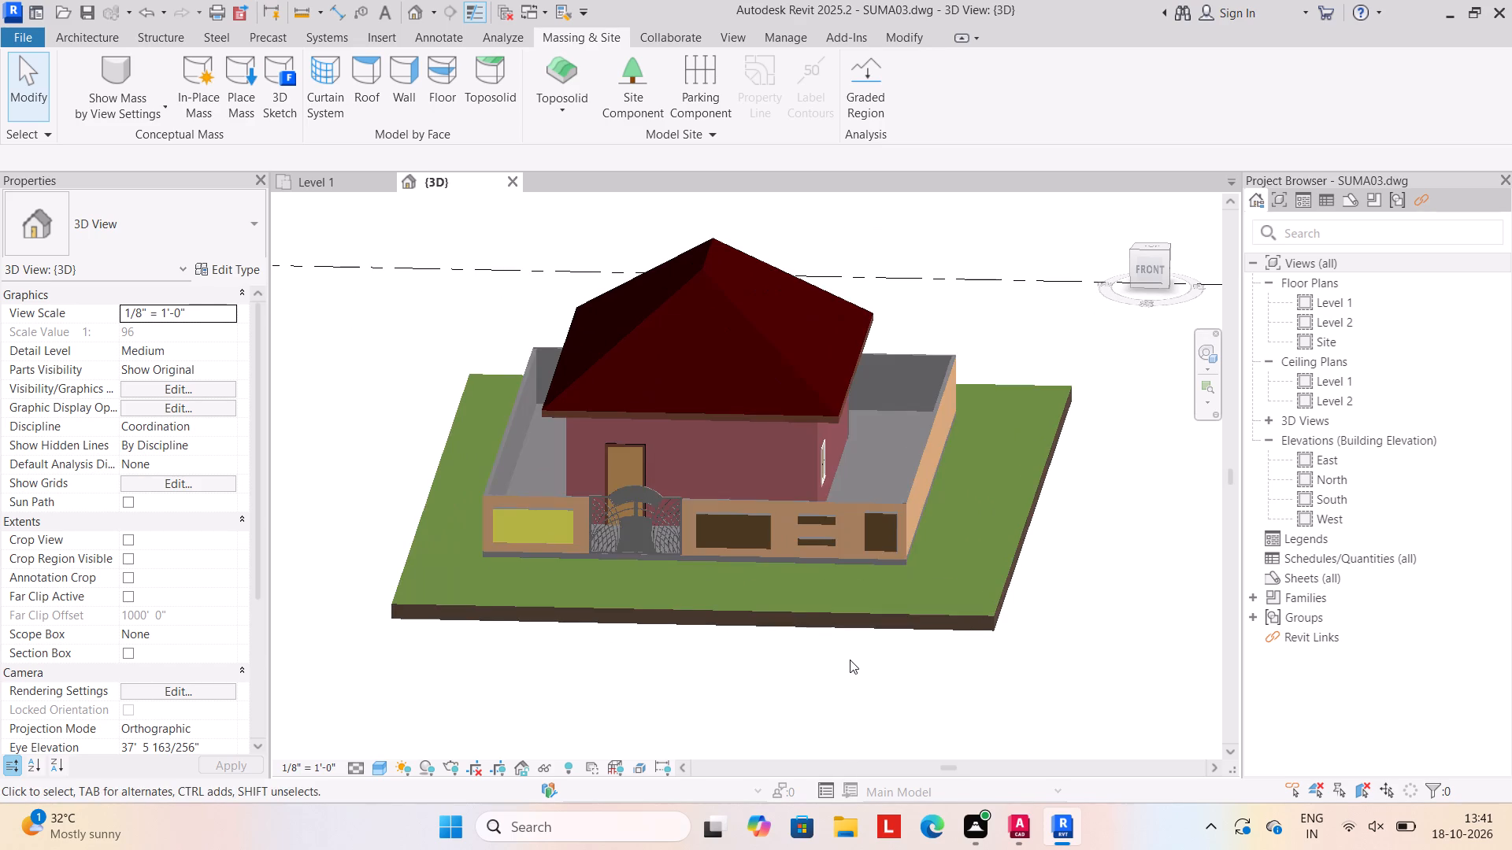
scroll(850, 660, "up", 1)
scroll(850, 660, "down", 1)
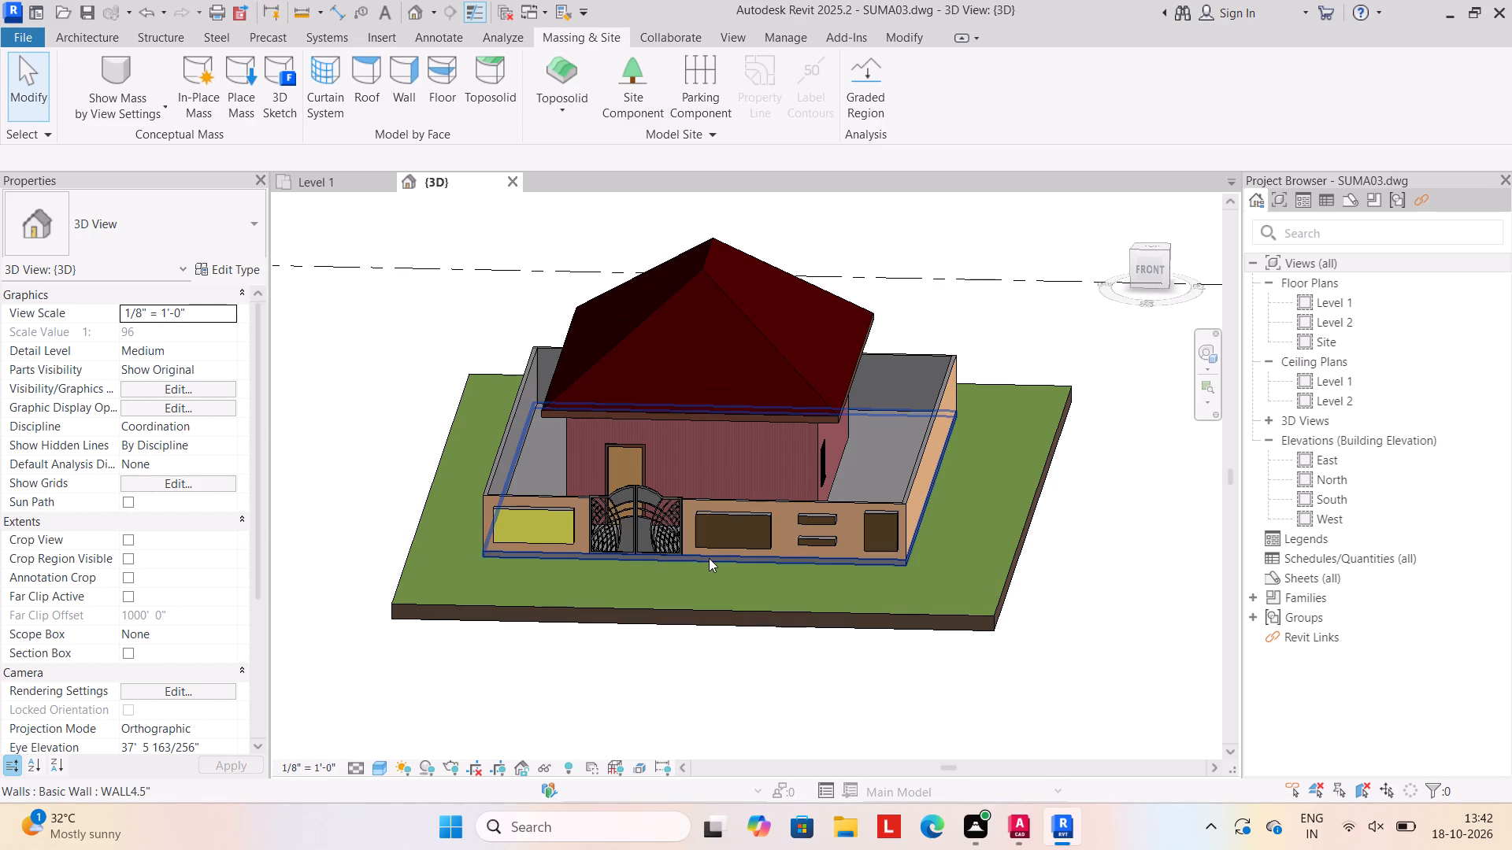
scroll(710, 556, "up", 1)
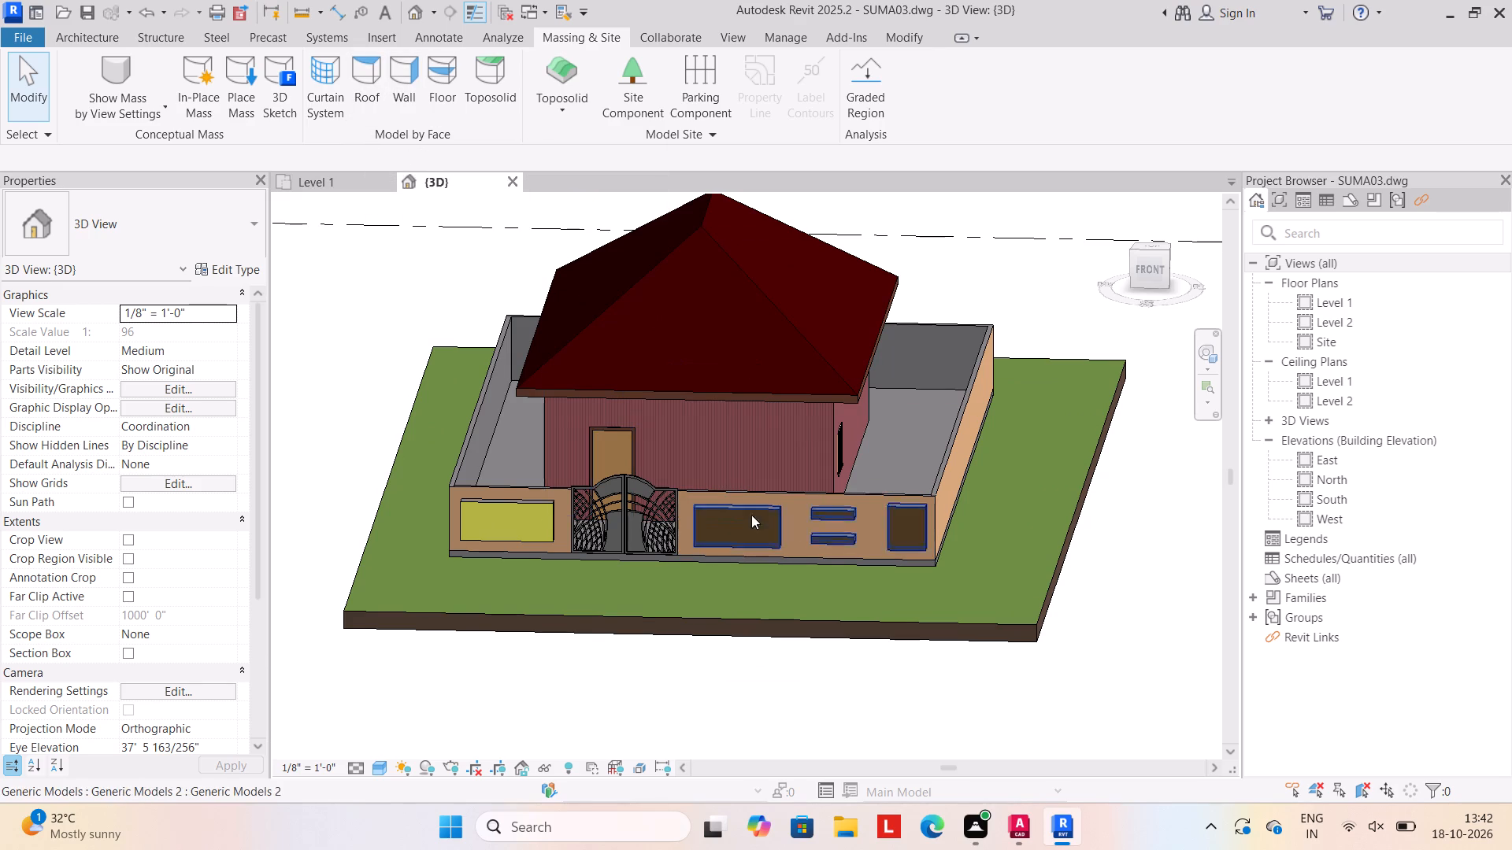
middle_click_drag(782, 503, 807, 513, "shift")
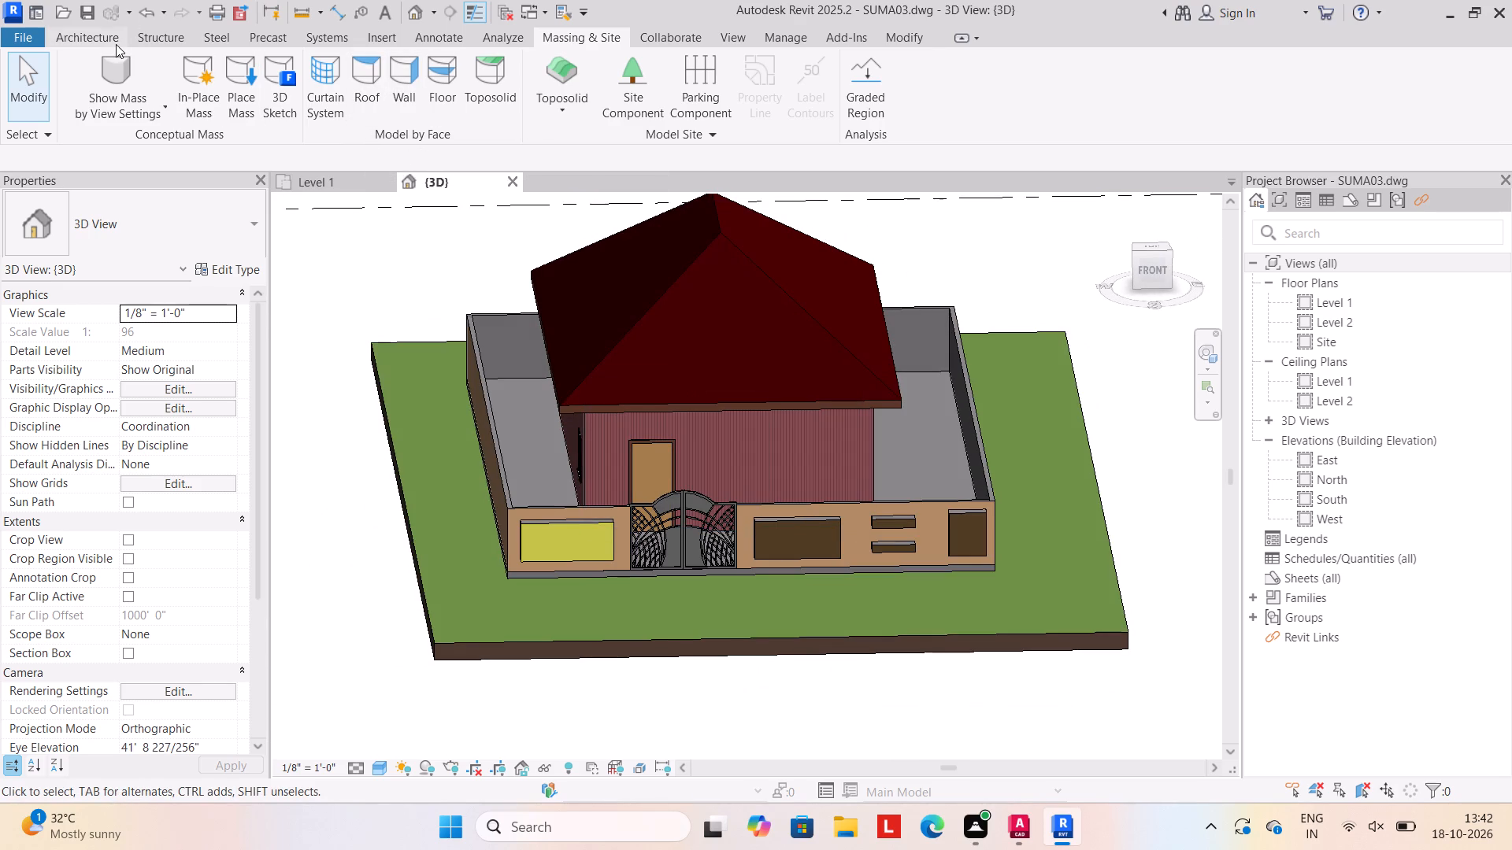
Start a new in-place model component in the Generic Models category, keeping the default name.
left_click(115, 45)
left_click(226, 115)
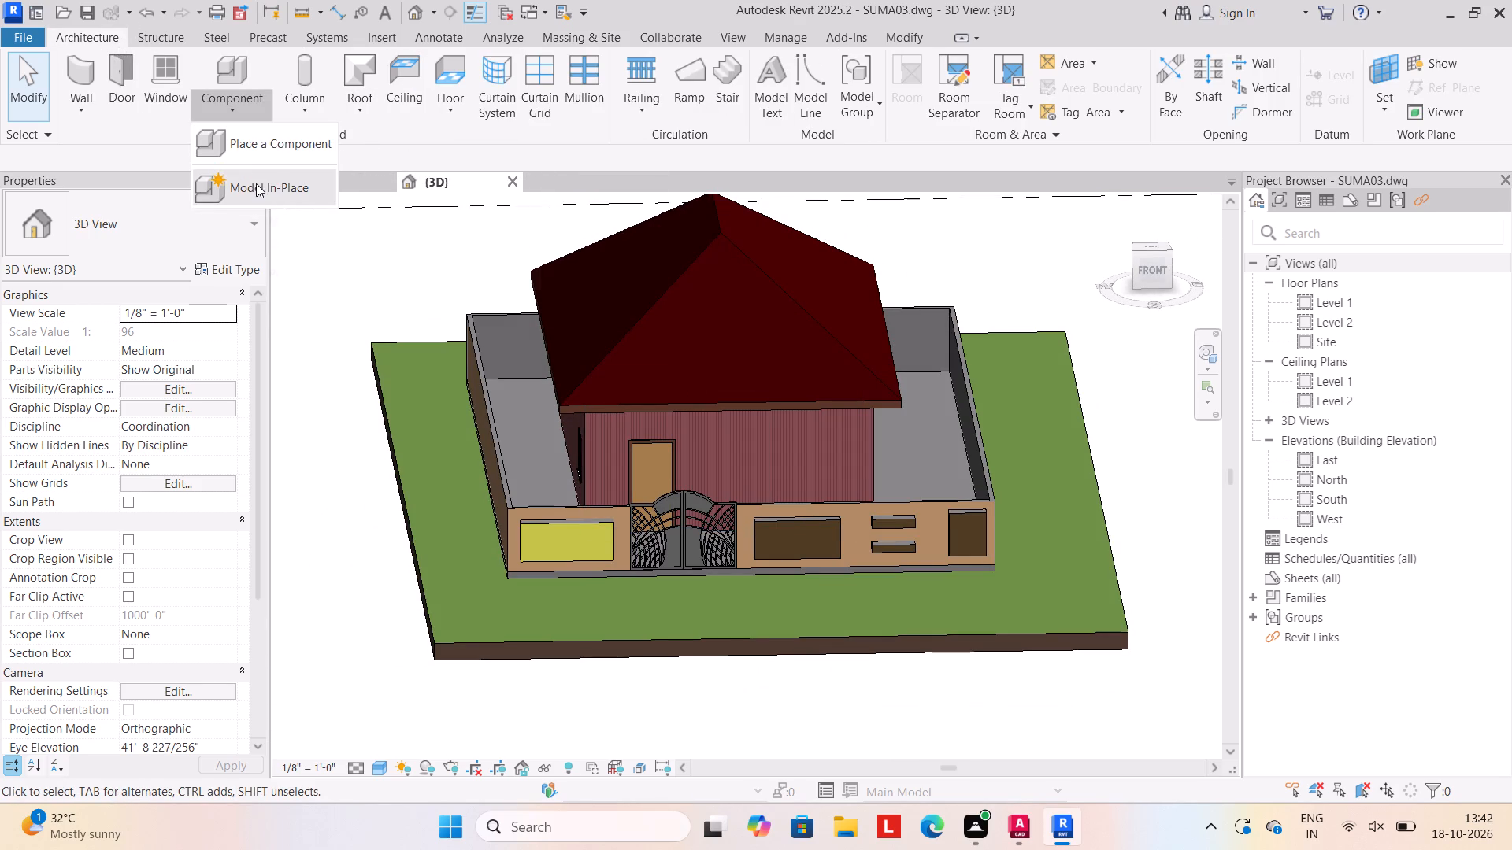
left_click(256, 183)
scroll(510, 258, "down", 5)
scroll(728, 336, "down", 5)
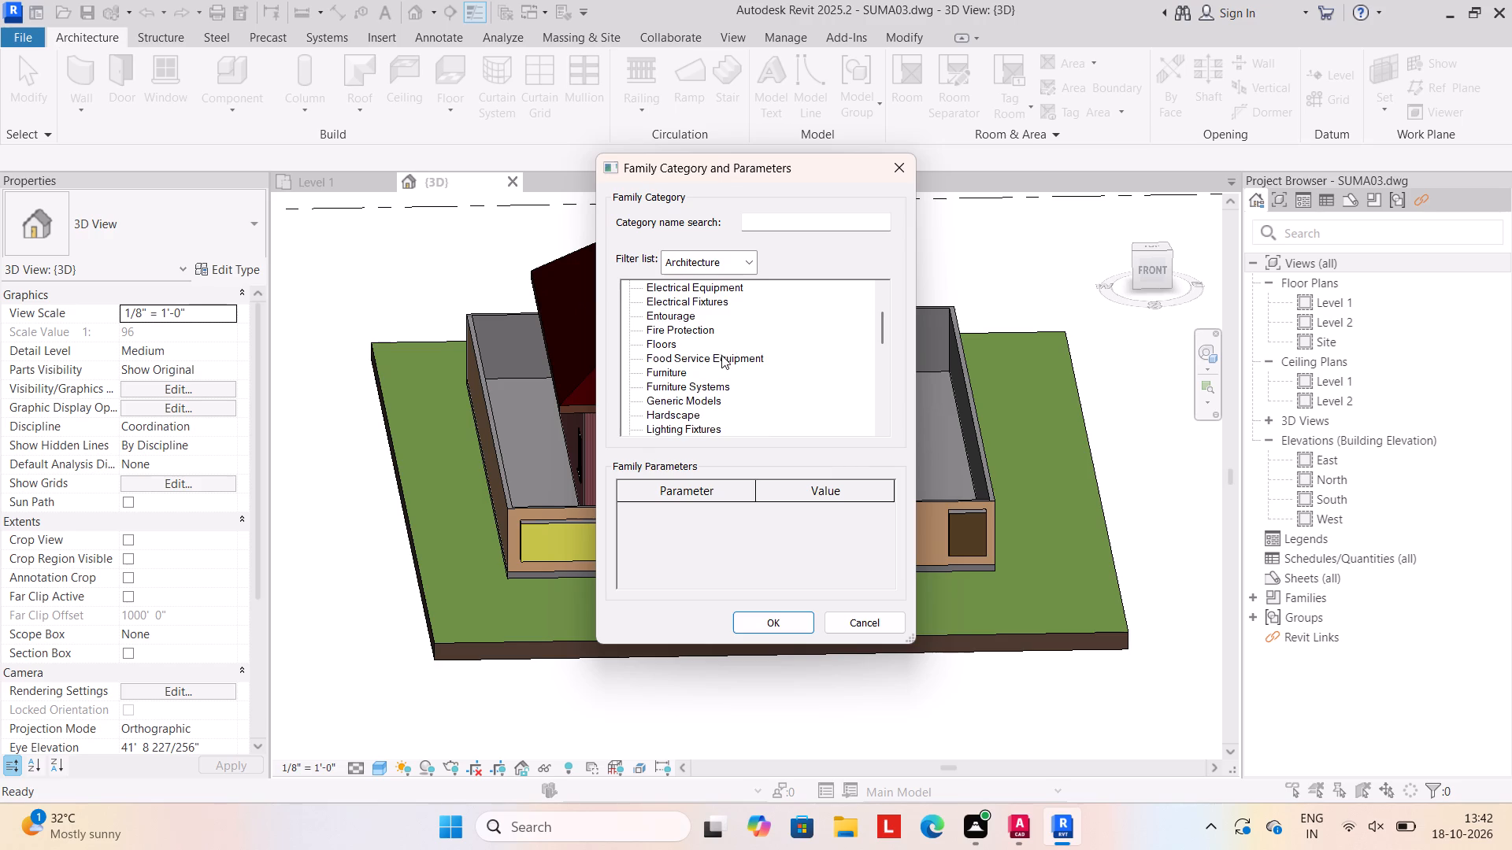
scroll(723, 353, "down", 2)
left_click(723, 370)
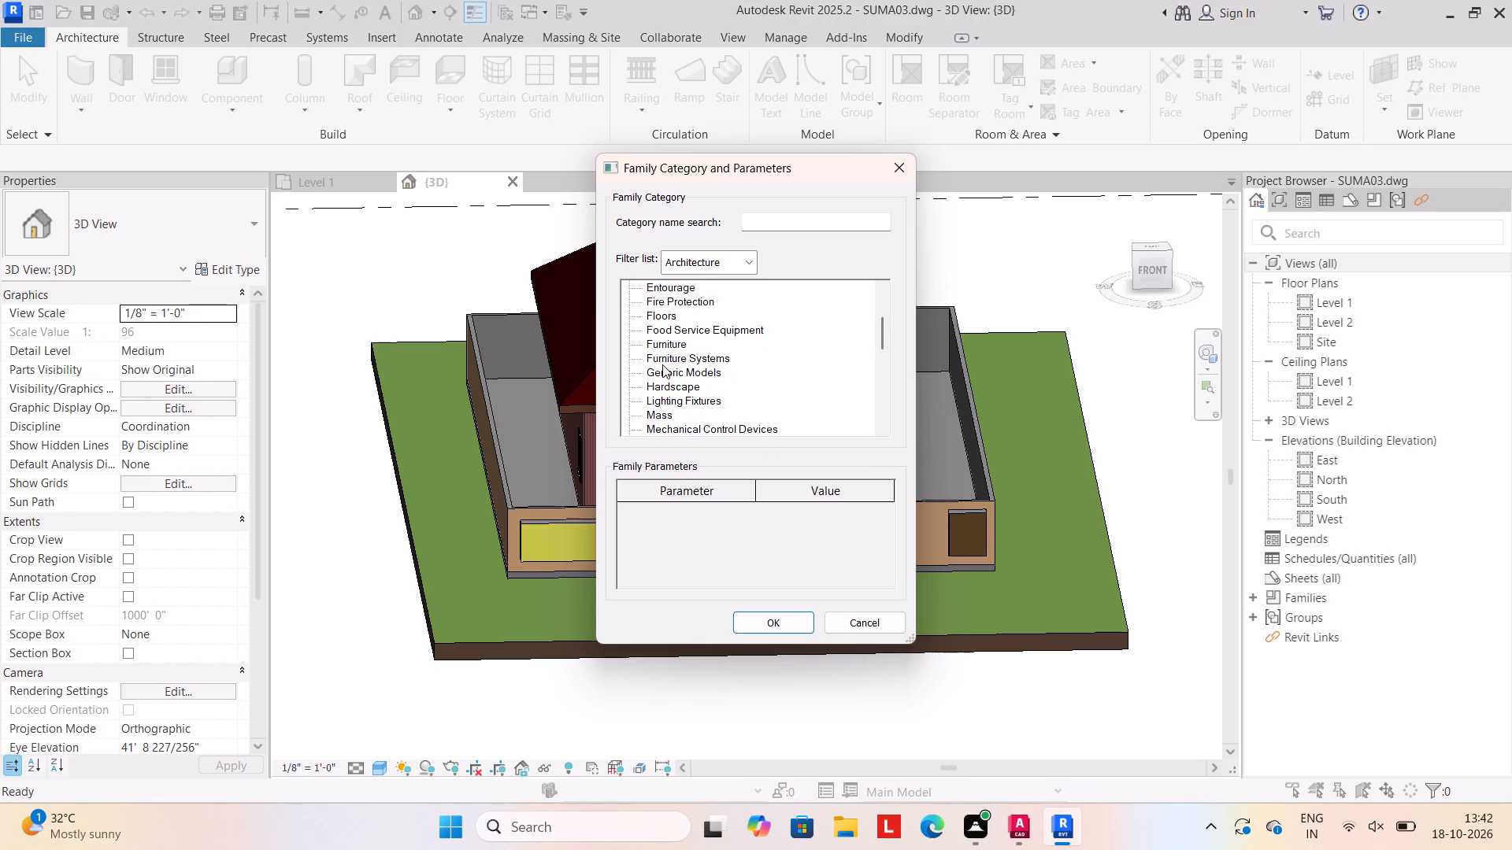
left_click(662, 364)
left_click(721, 374)
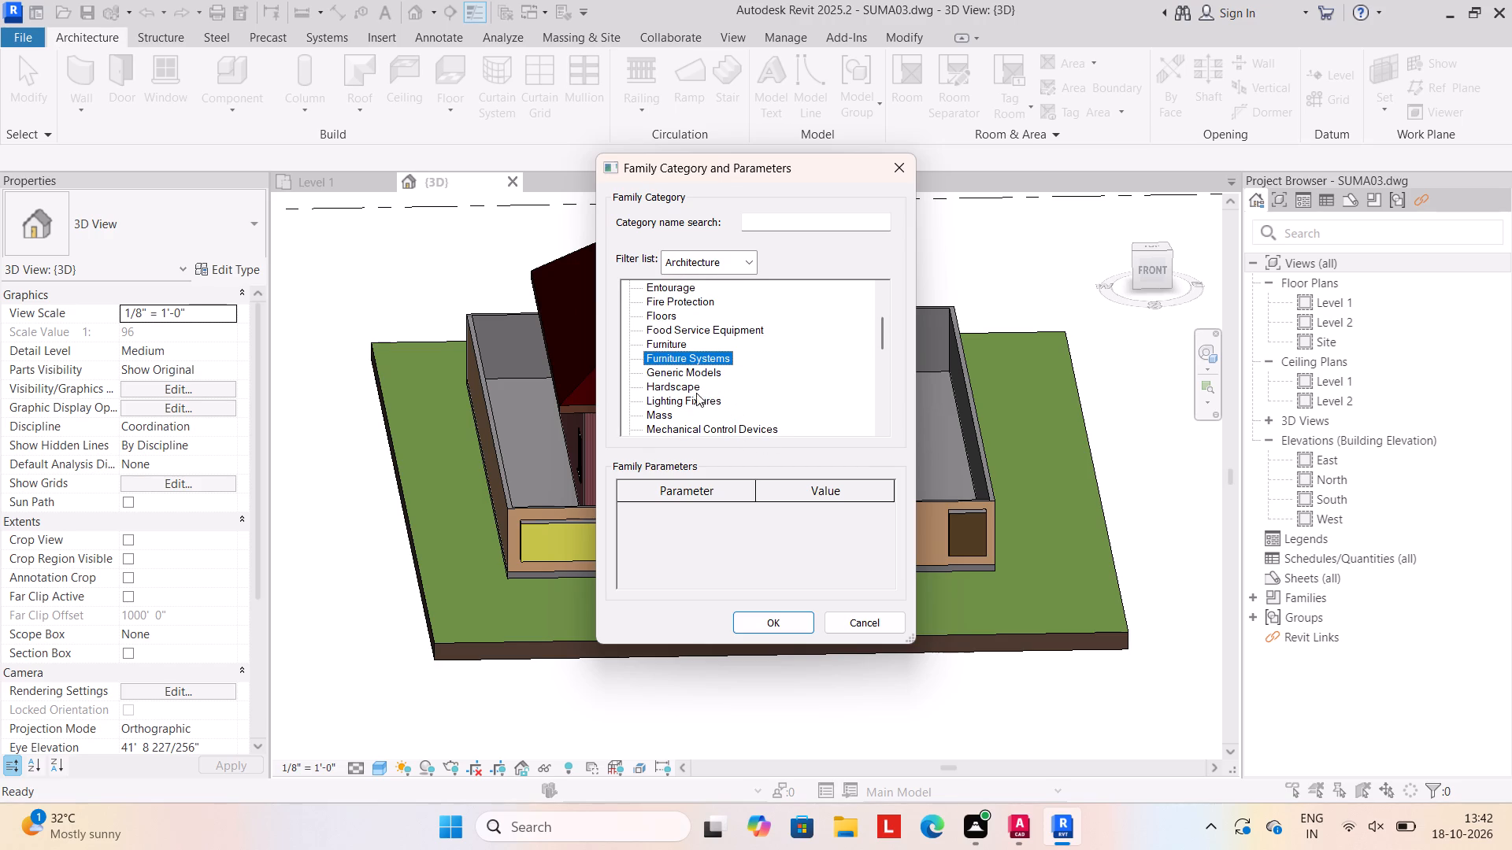
left_click(686, 371)
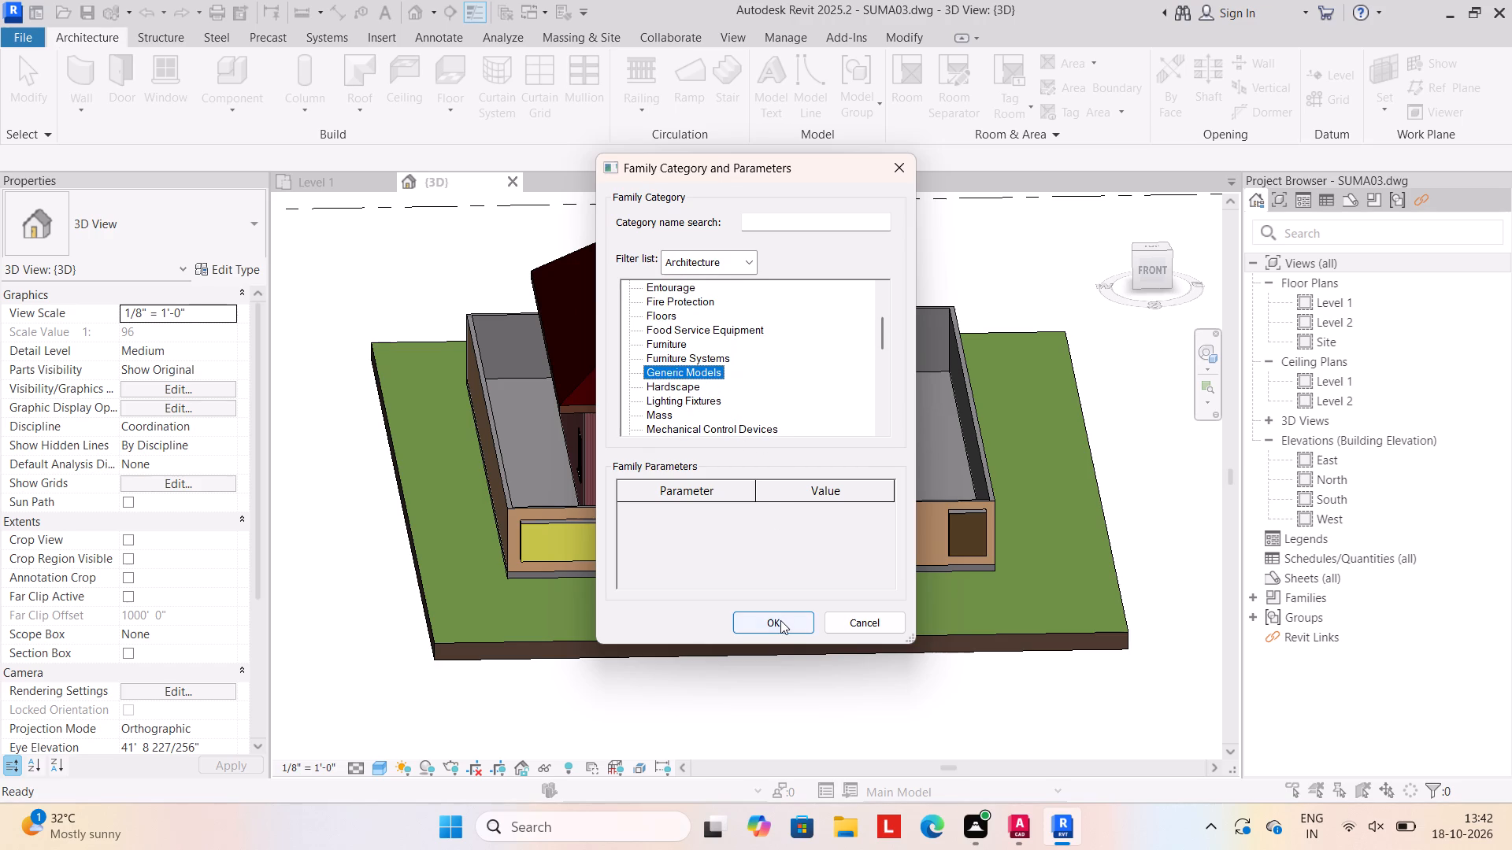
left_click(780, 620)
left_click(784, 438)
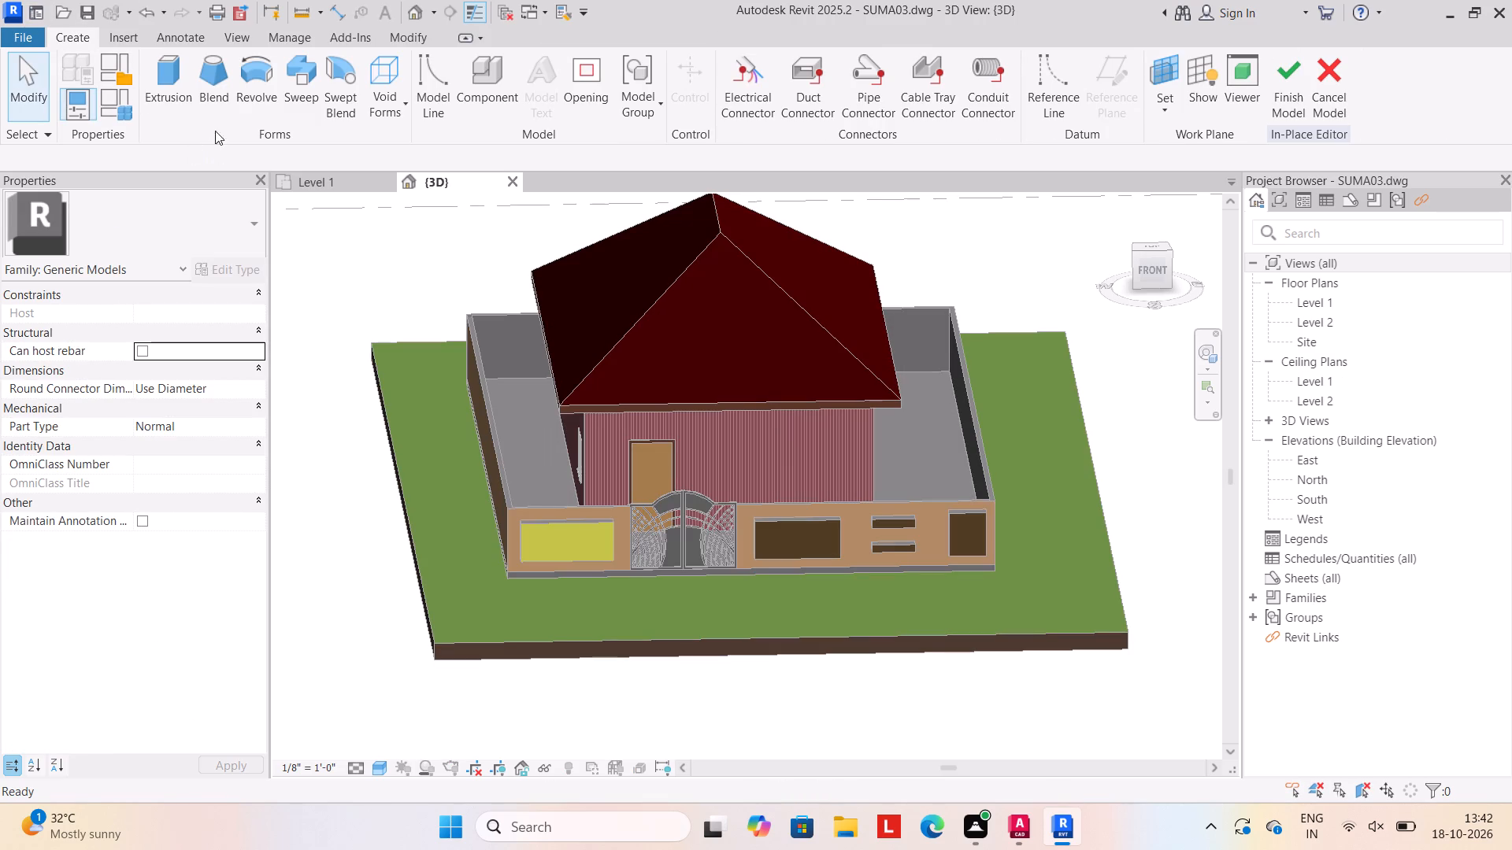
Extrude a rectangle about 52'-6" by 11'-8" on the toposolid's top face, spanning its full width in front of the compound wall.
left_click(172, 91)
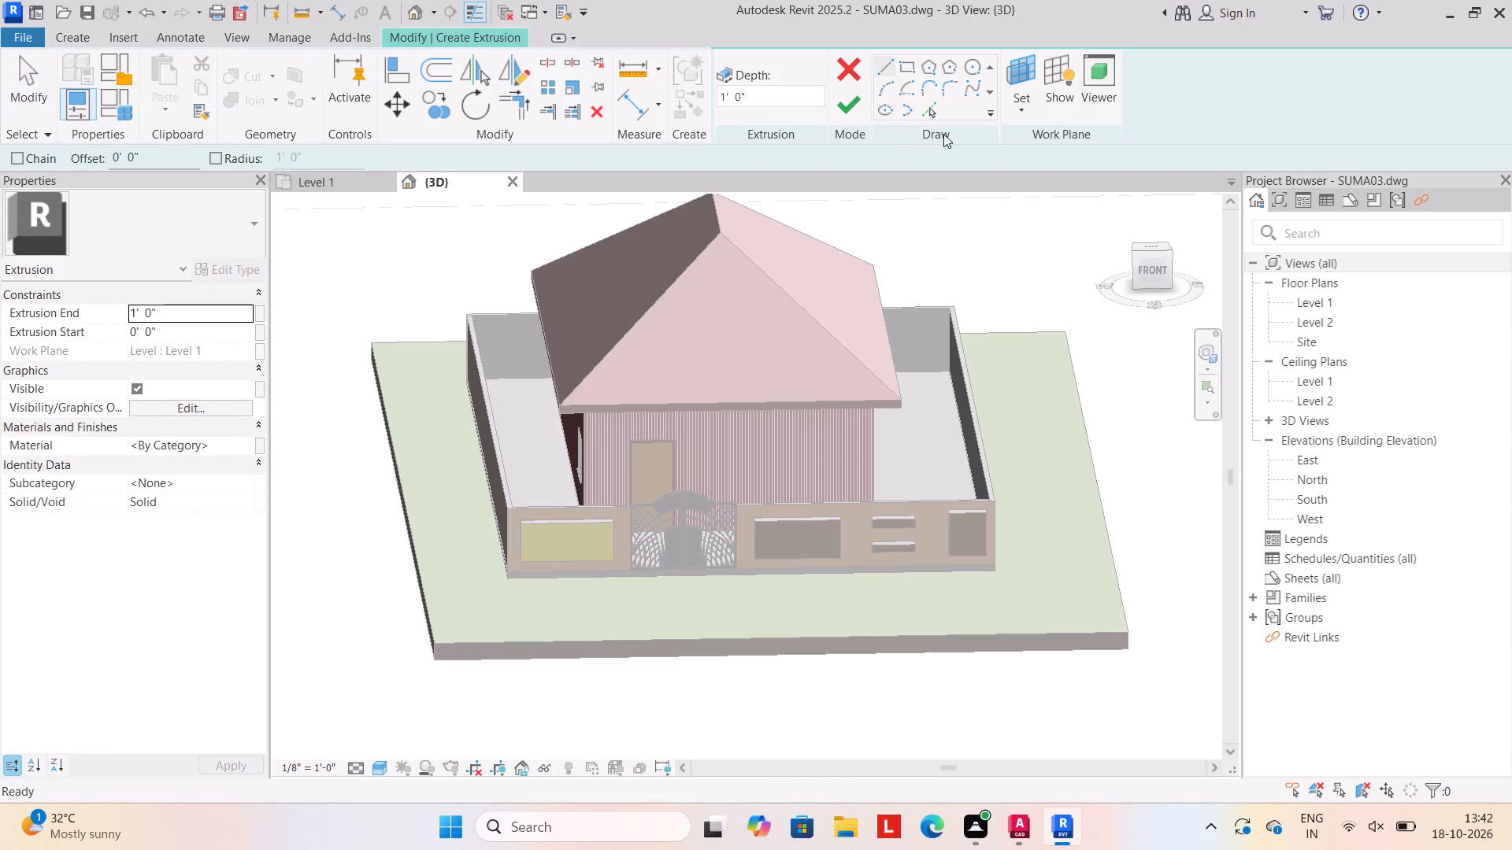
left_click(1019, 107)
left_click(1066, 180)
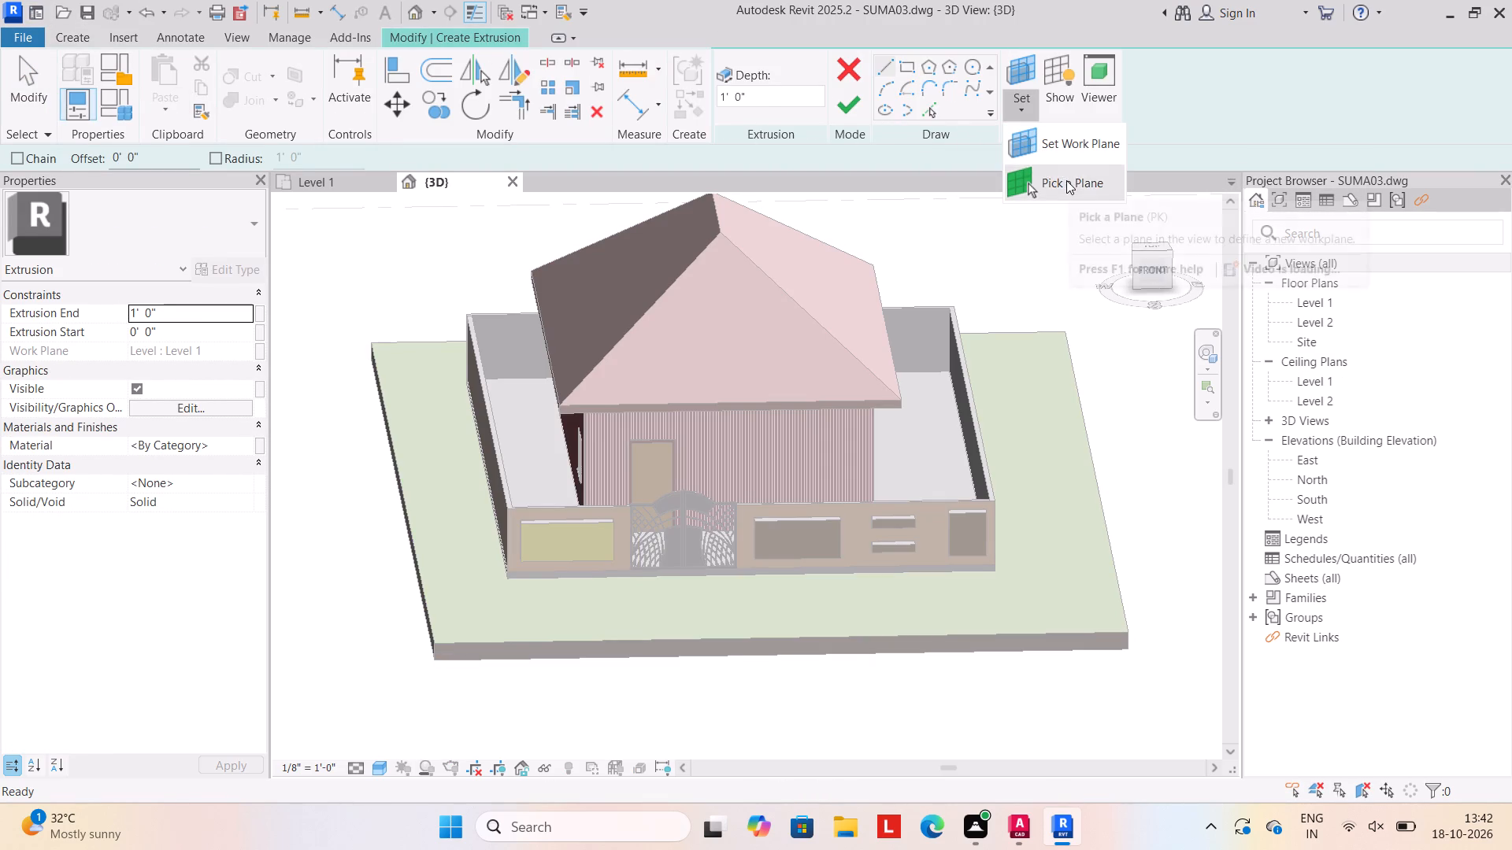
left_click(1045, 629)
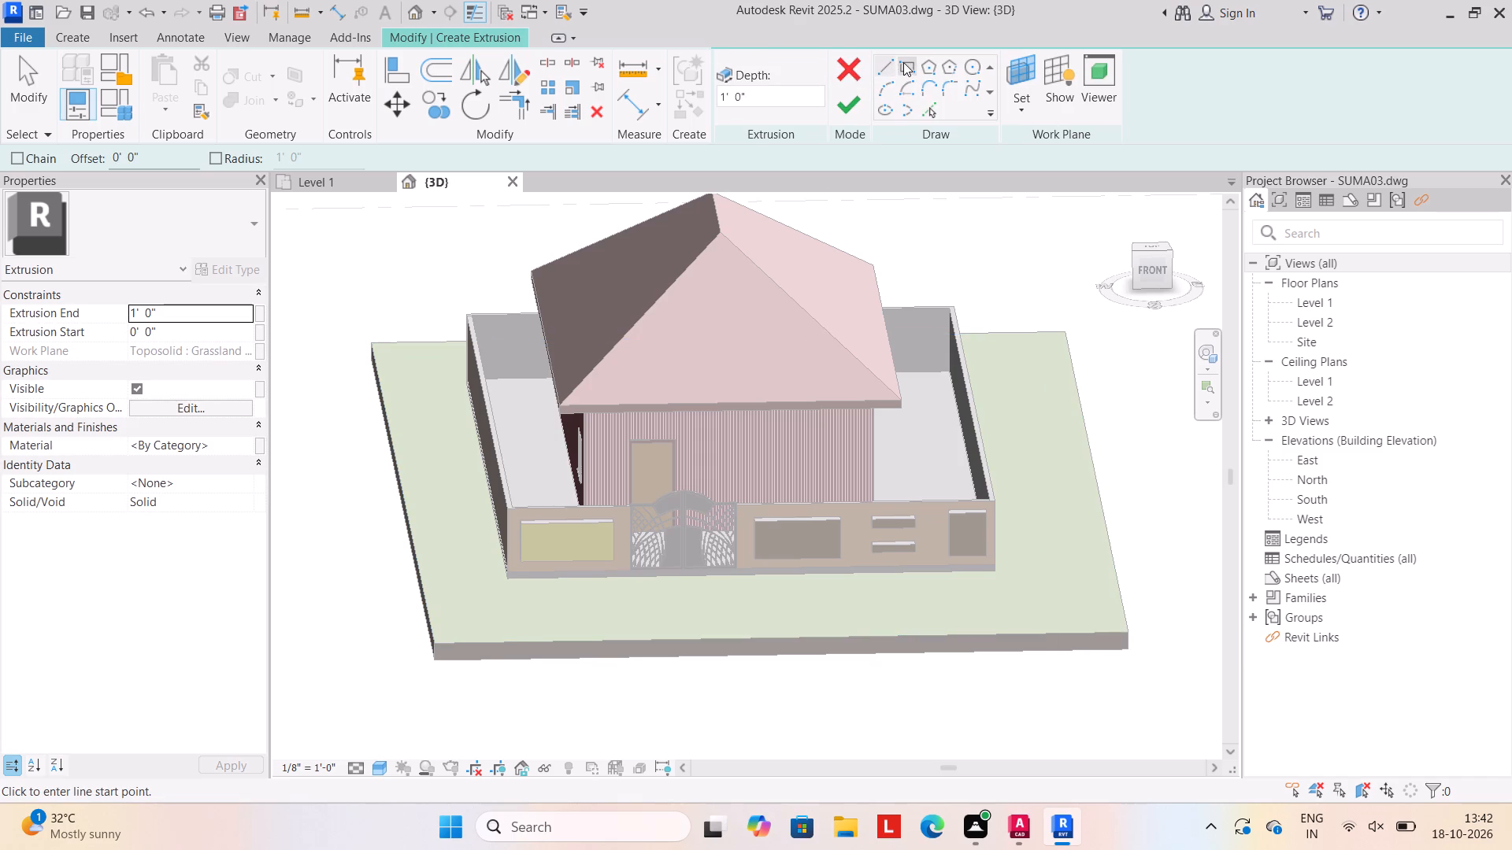
left_click(903, 62)
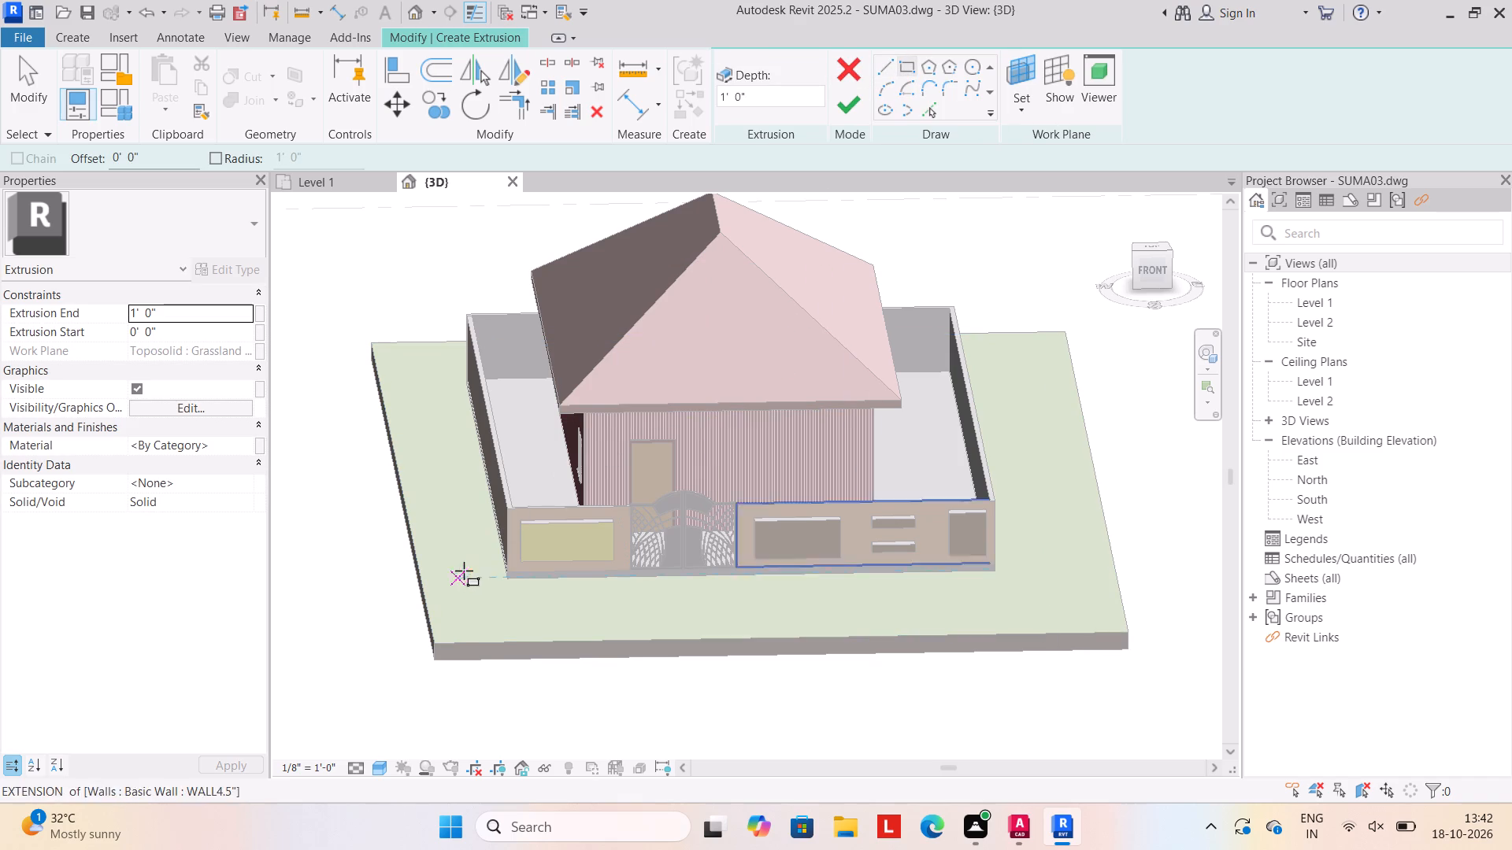
middle_click_drag(461, 589, 448, 552)
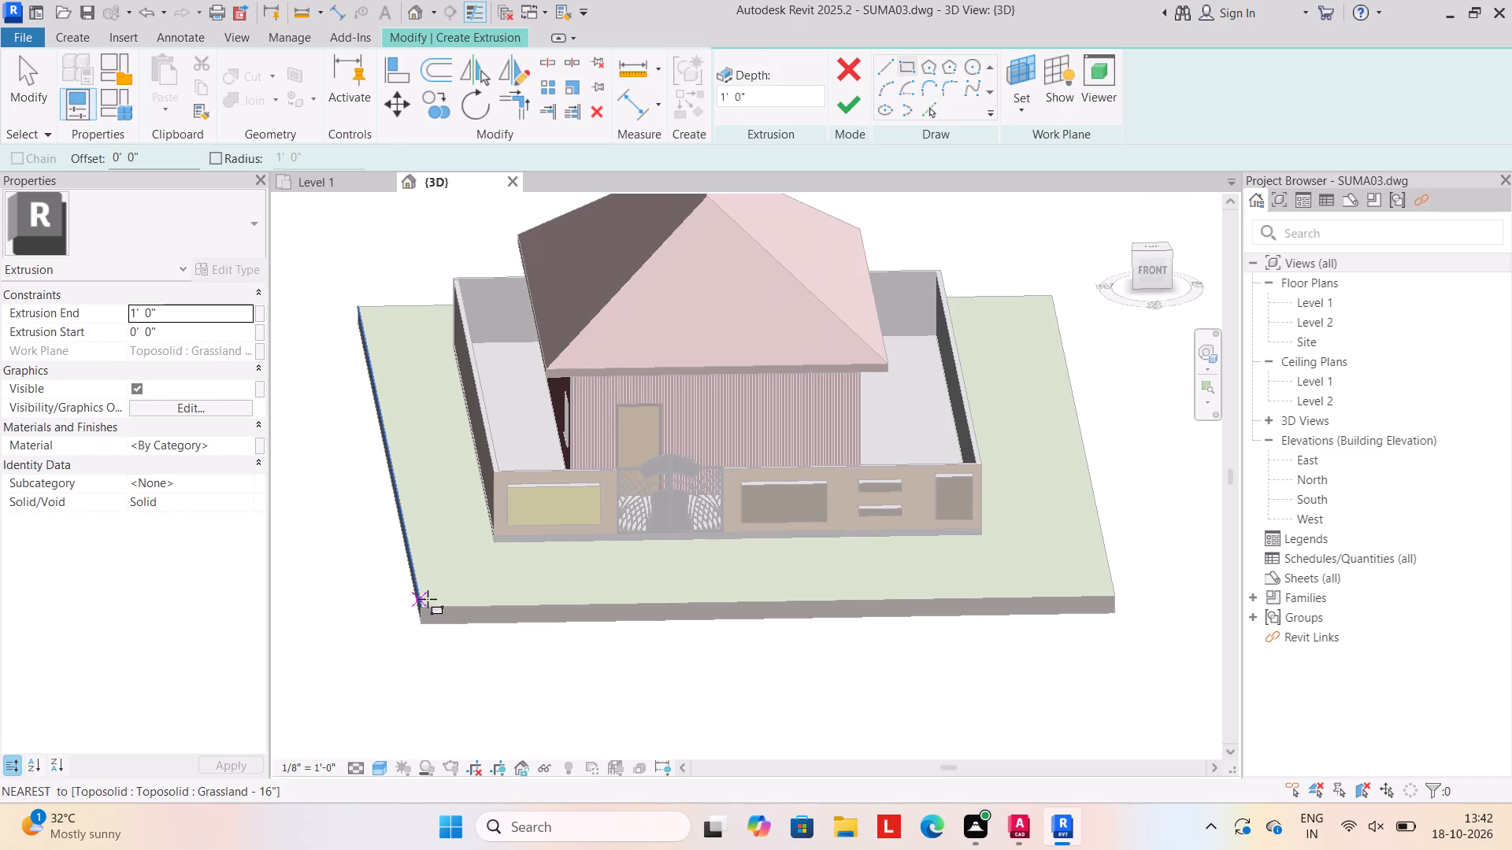
left_click(428, 599)
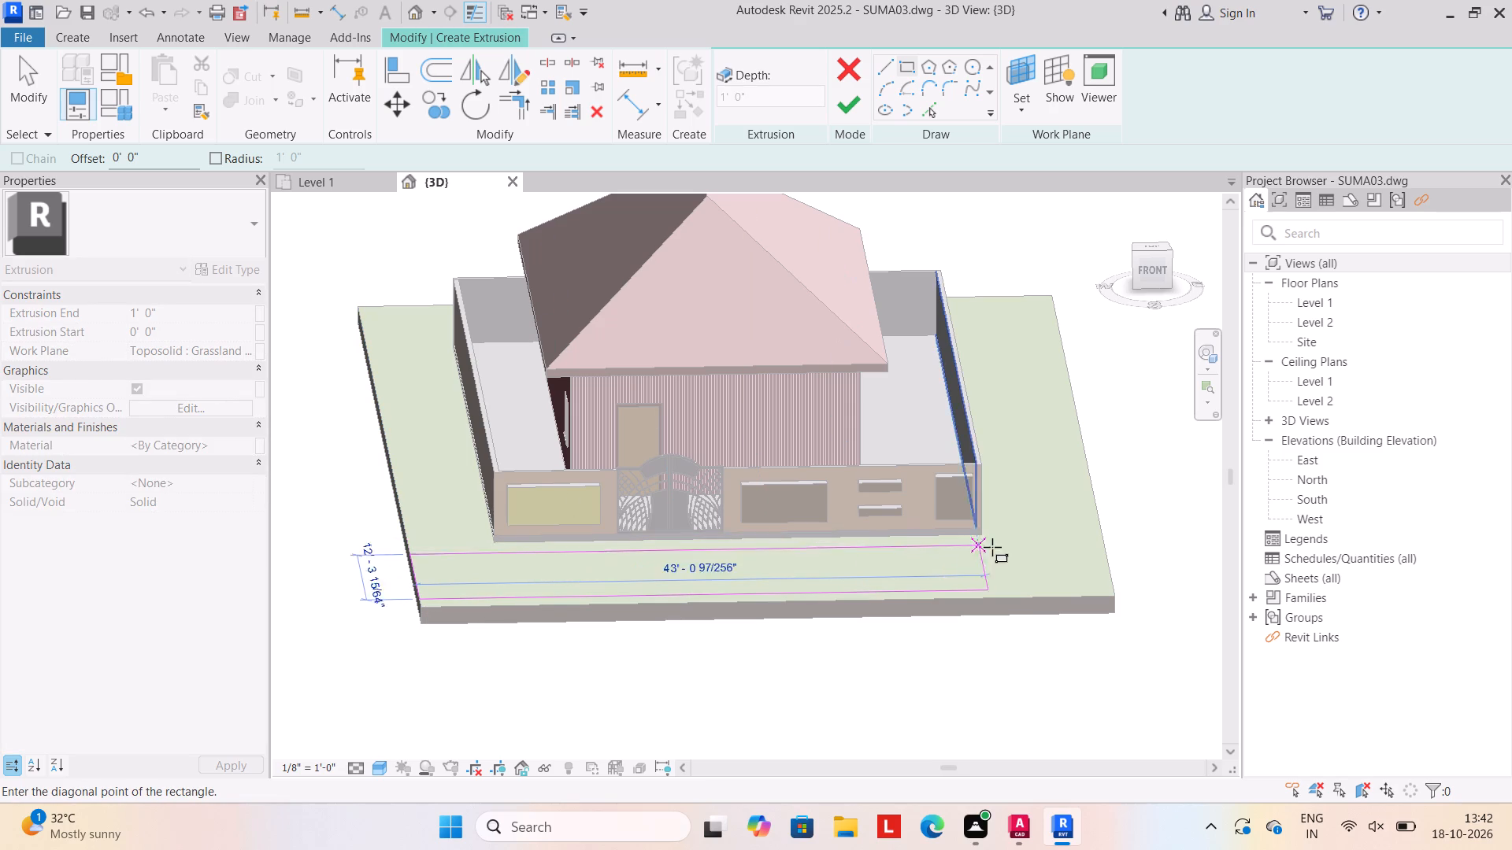
left_click(1107, 545)
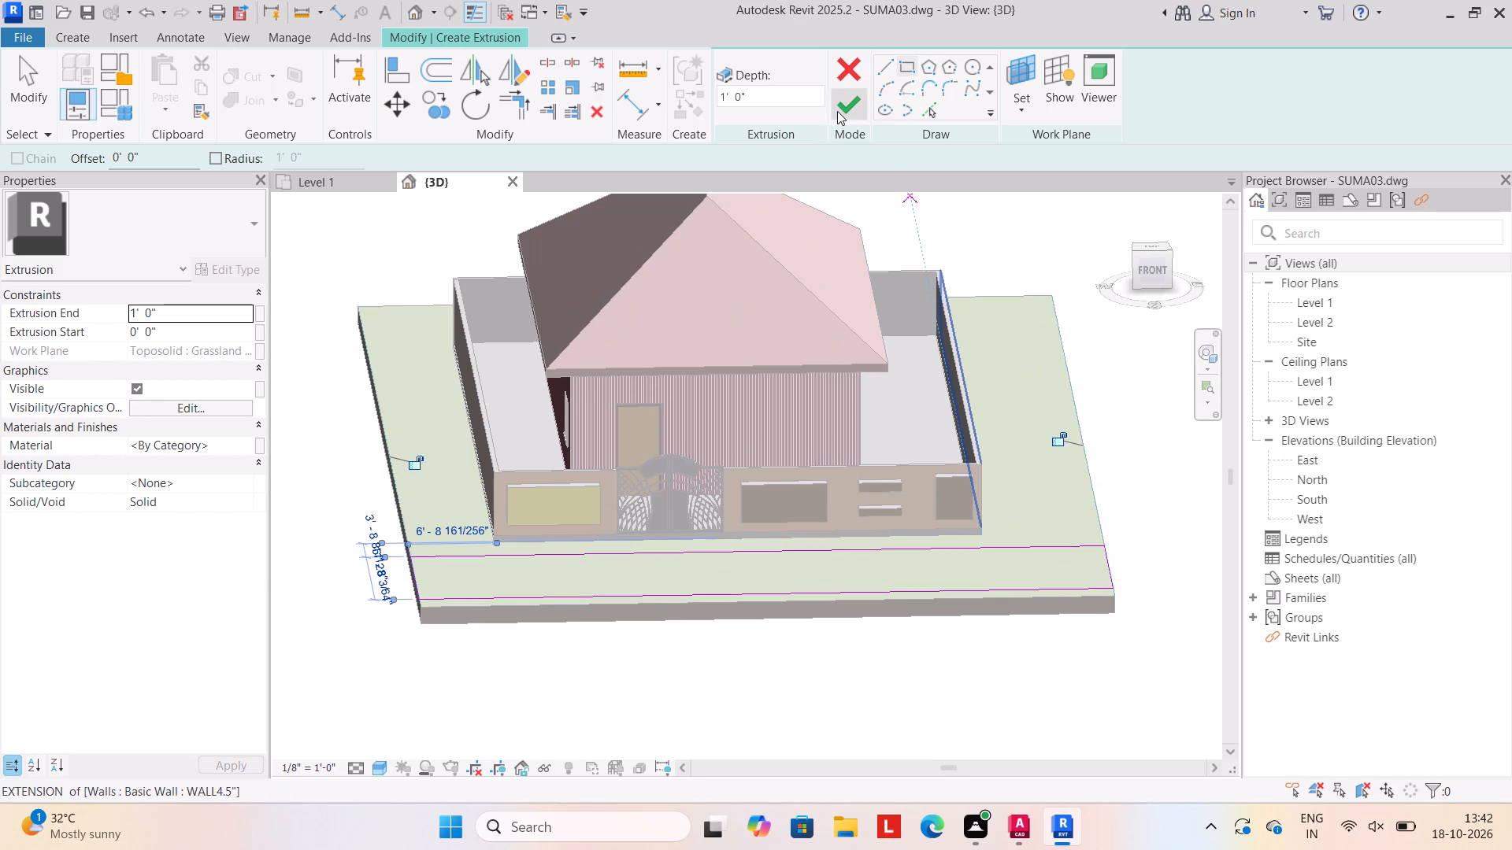
left_click(837, 111)
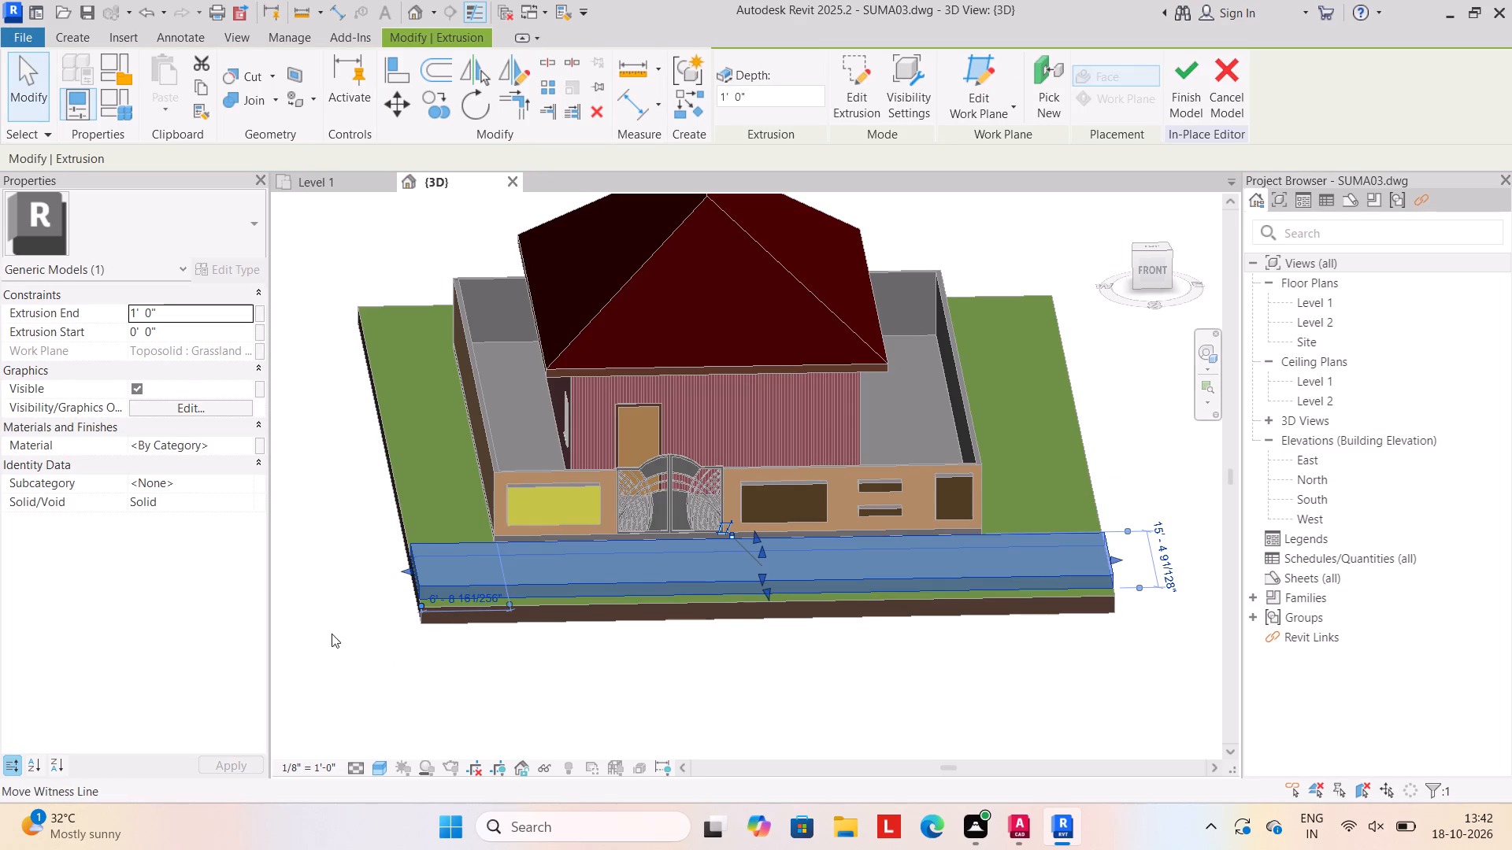
Set the front strip's Extrusion End to 6".
left_click(199, 312)
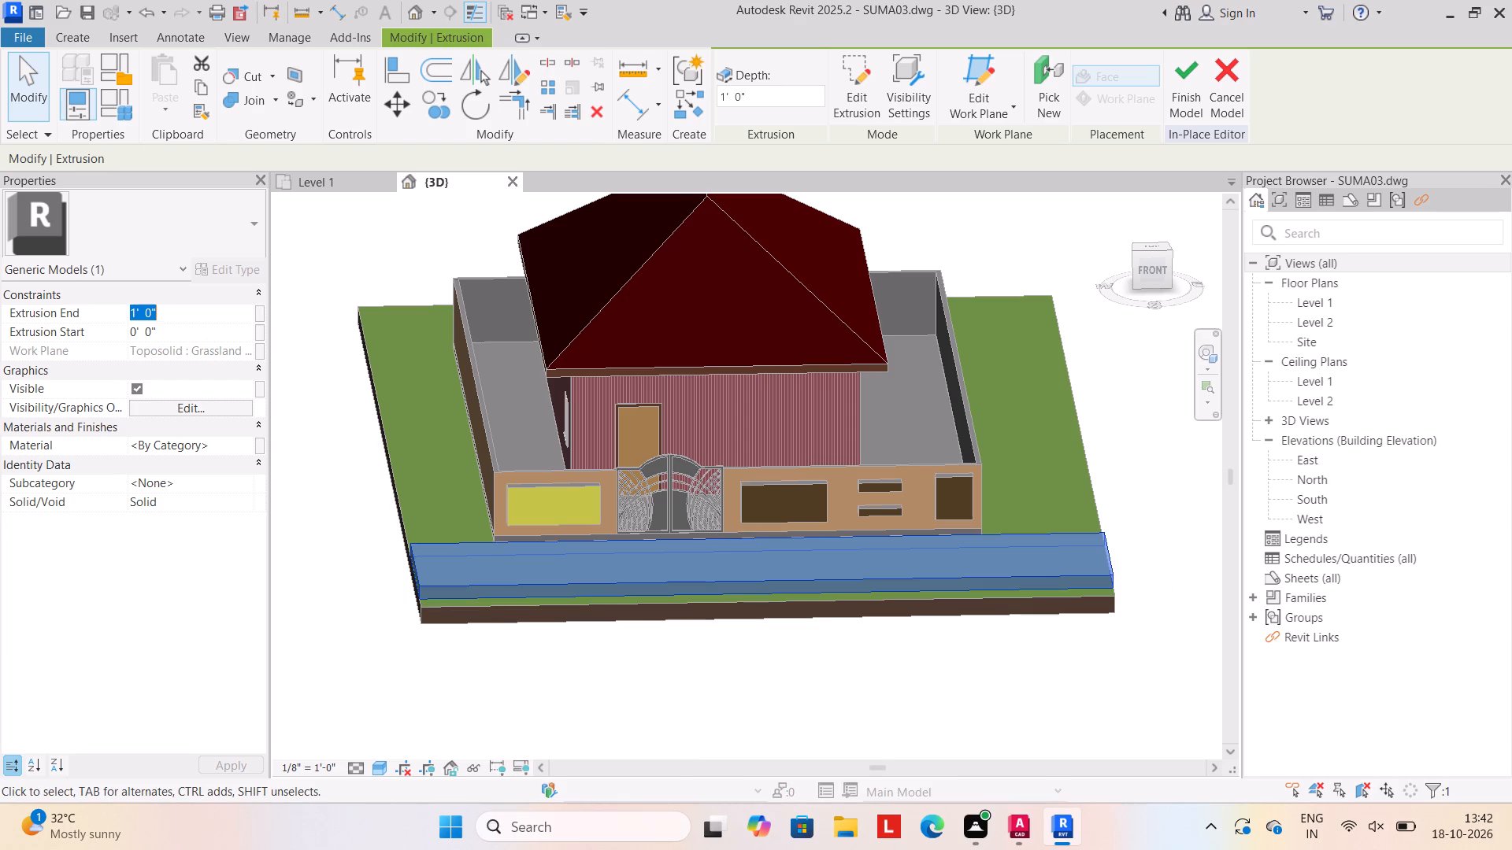
type("6\"")
key("Return")
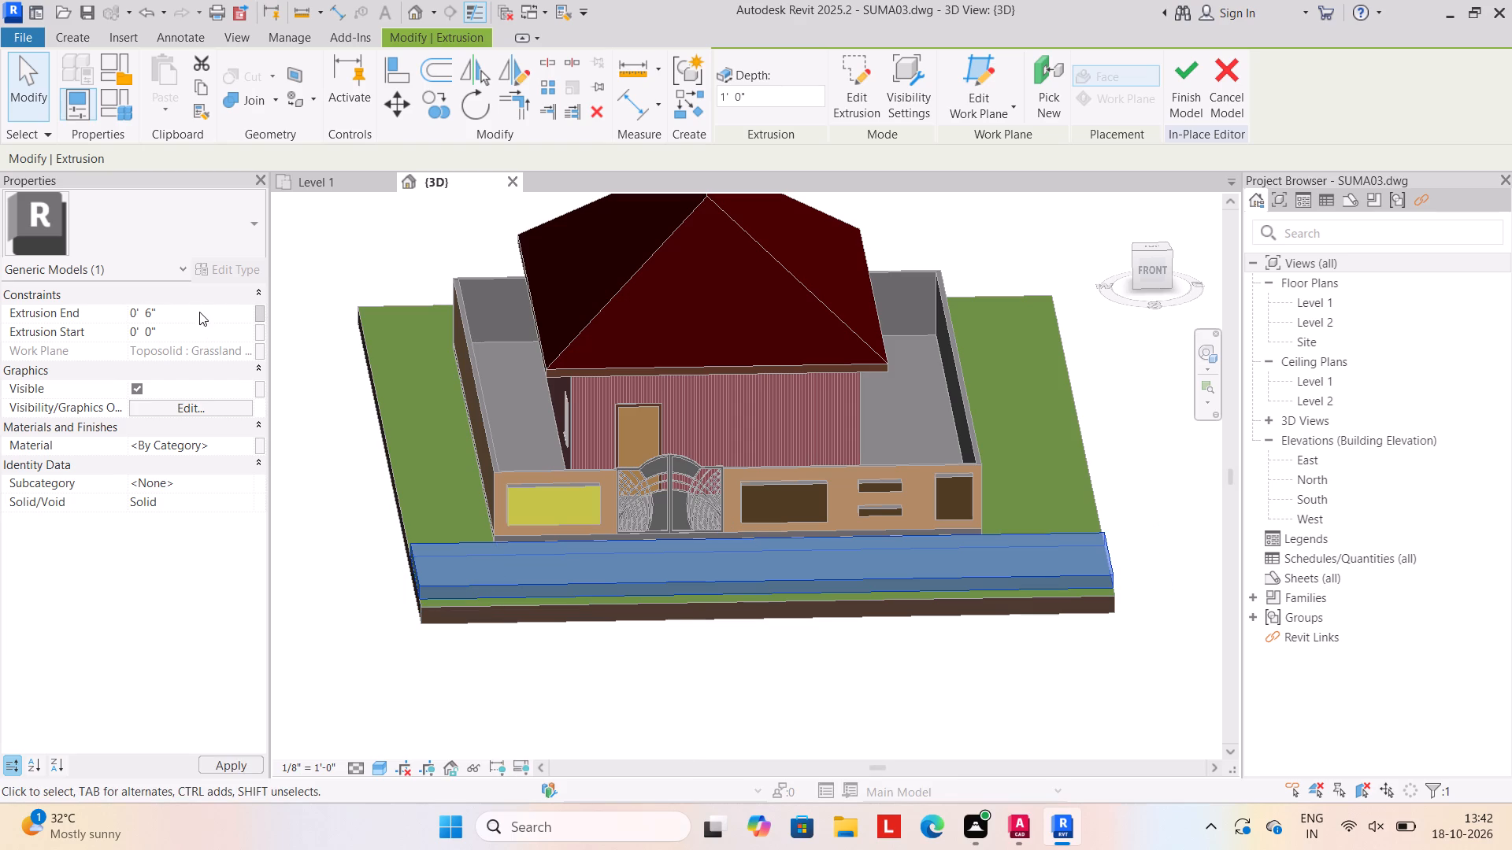
left_click(336, 611)
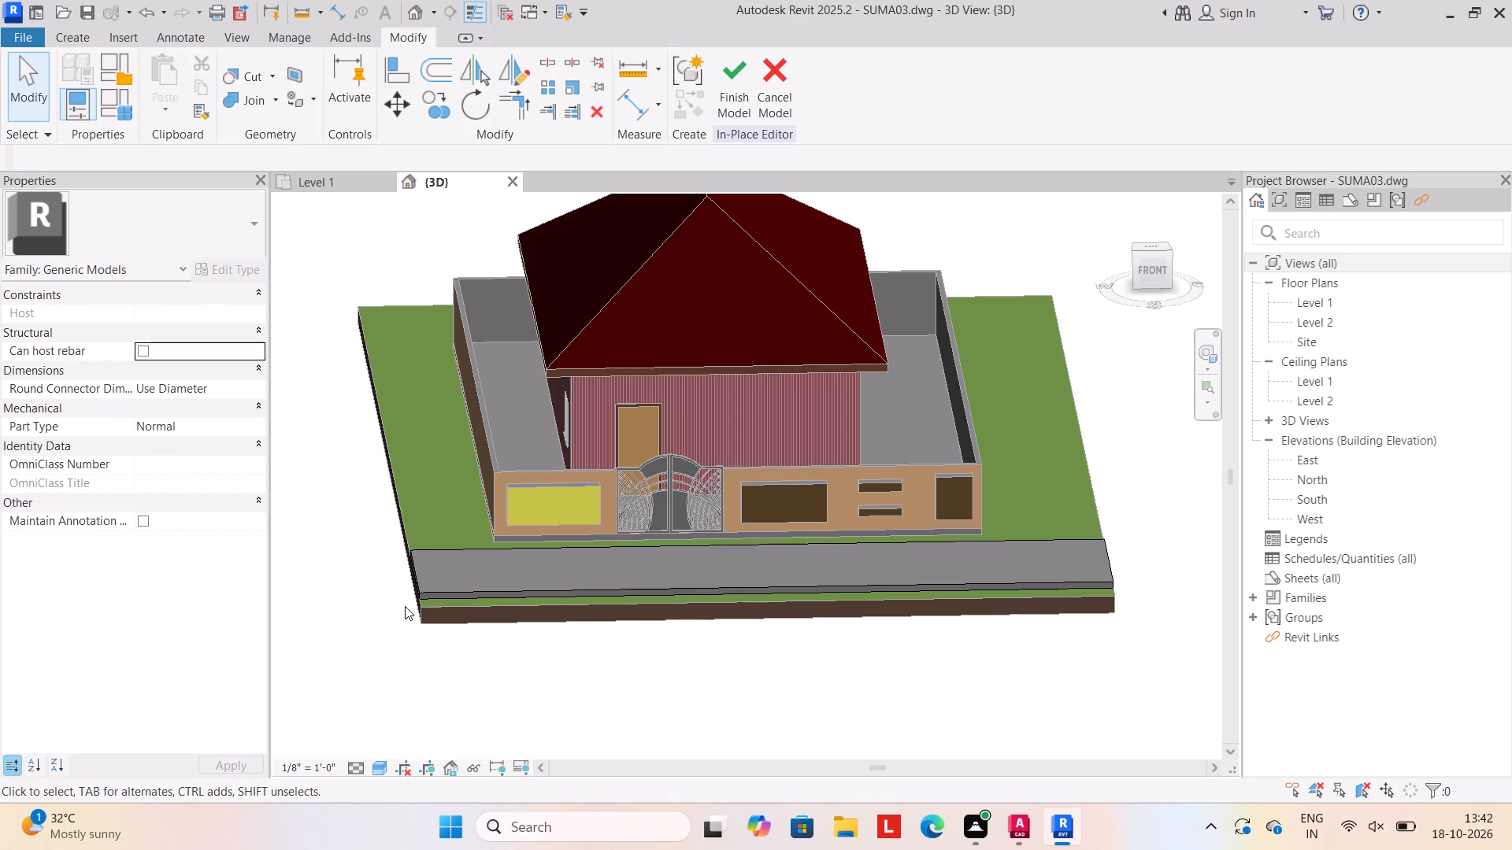
Extend the strip's outer edge to the toposolid's front edge, pull its inner edge farther from the compound wall, and finish the in-place model.
middle_click_drag(436, 604, 572, 626, "shift")
middle_click_drag(564, 608, 156, 536)
middle_click_drag(239, 608, 547, 654, "shift")
middle_click_drag(498, 643, 614, 644, "shift")
scroll(604, 620, "up", 1)
middle_click_drag(531, 534, 274, 631)
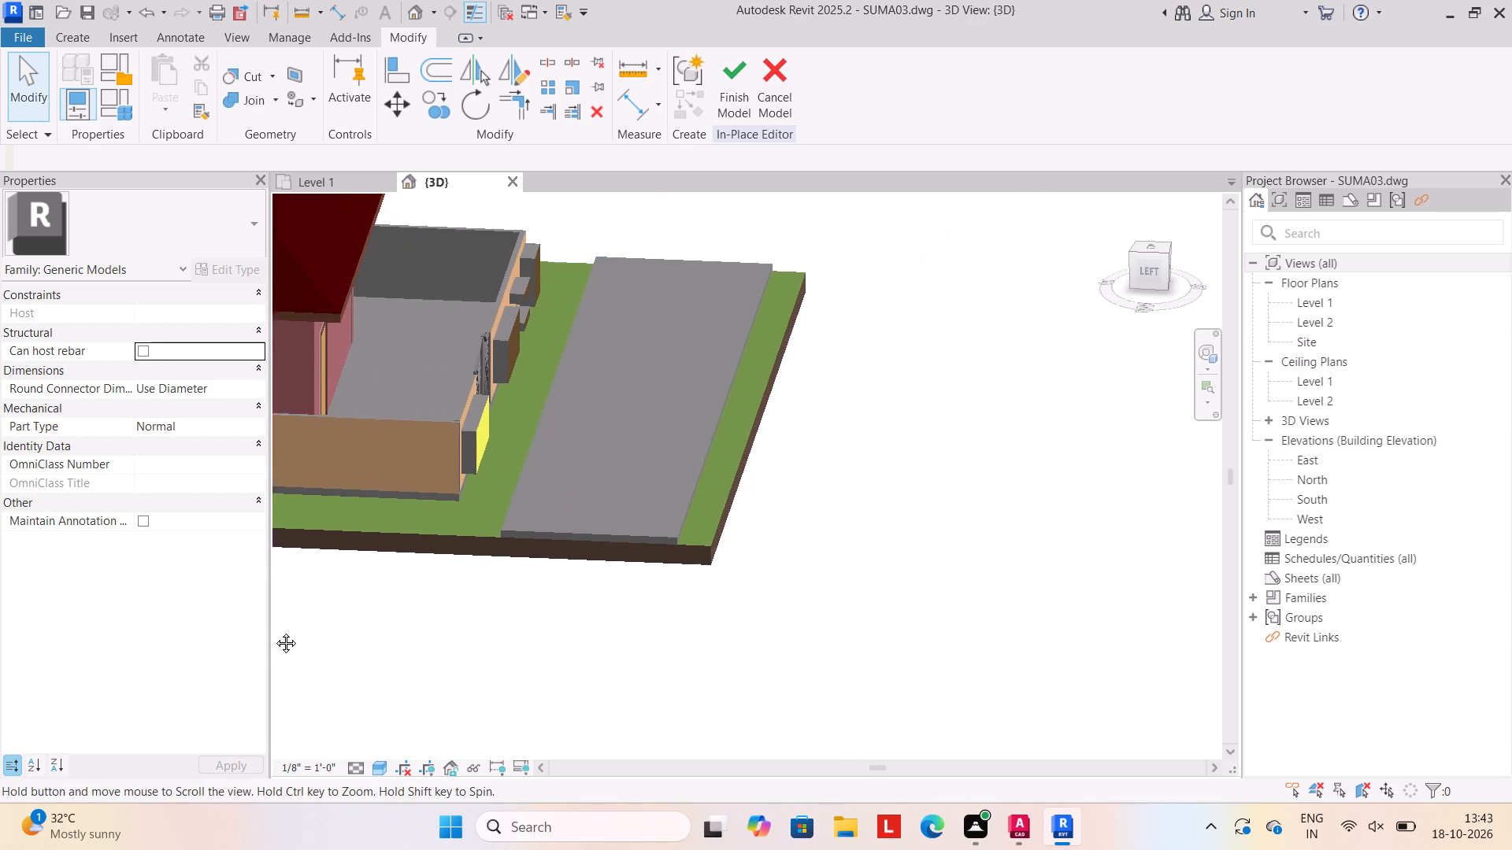
middle_click_drag(274, 631, 271, 633)
left_click(691, 435)
left_click_drag(702, 417, 712, 419)
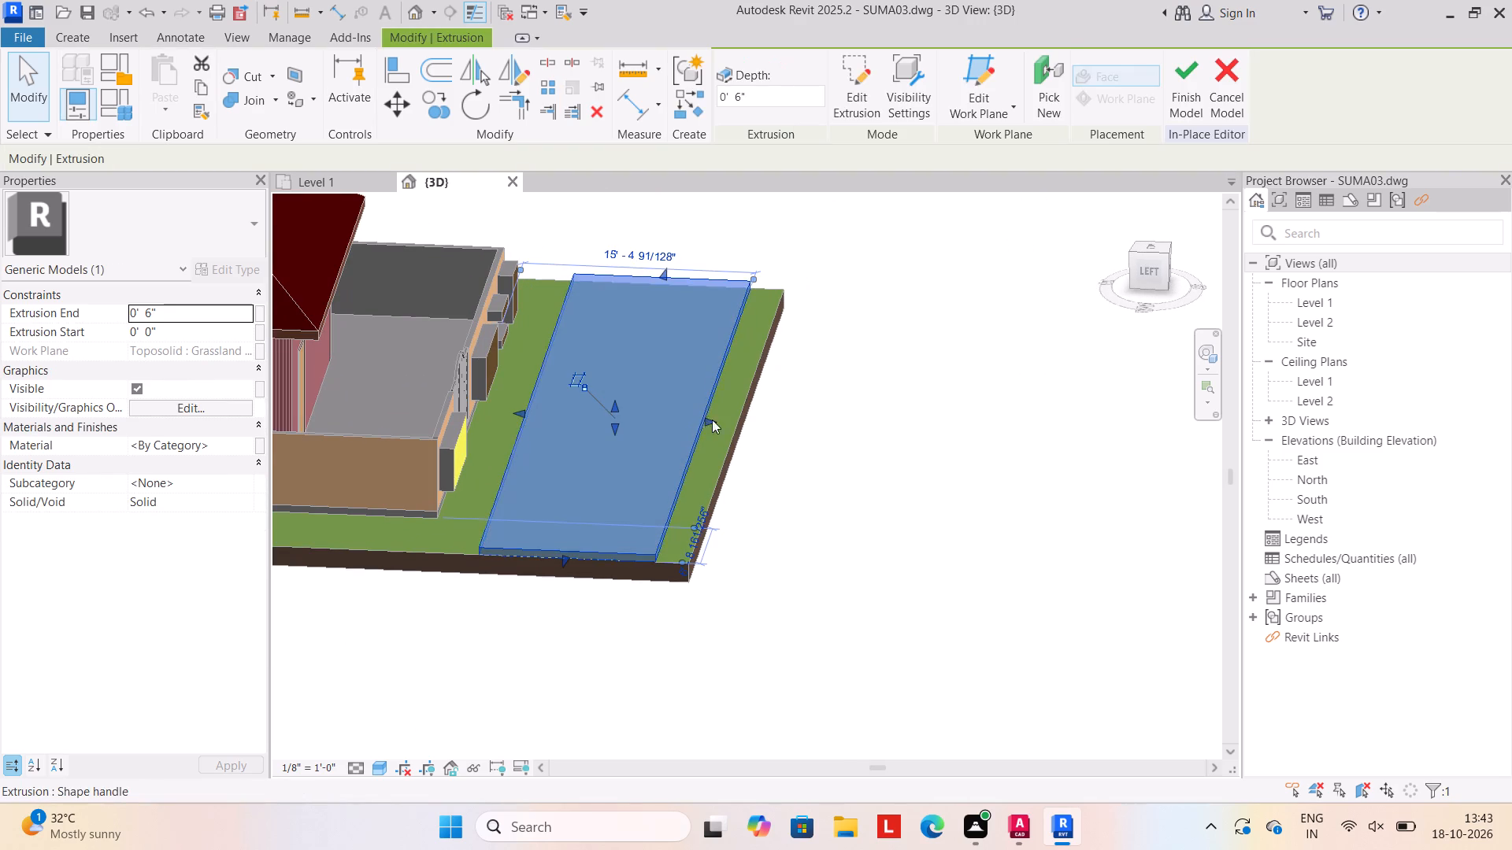
left_click_drag(712, 419, 741, 424)
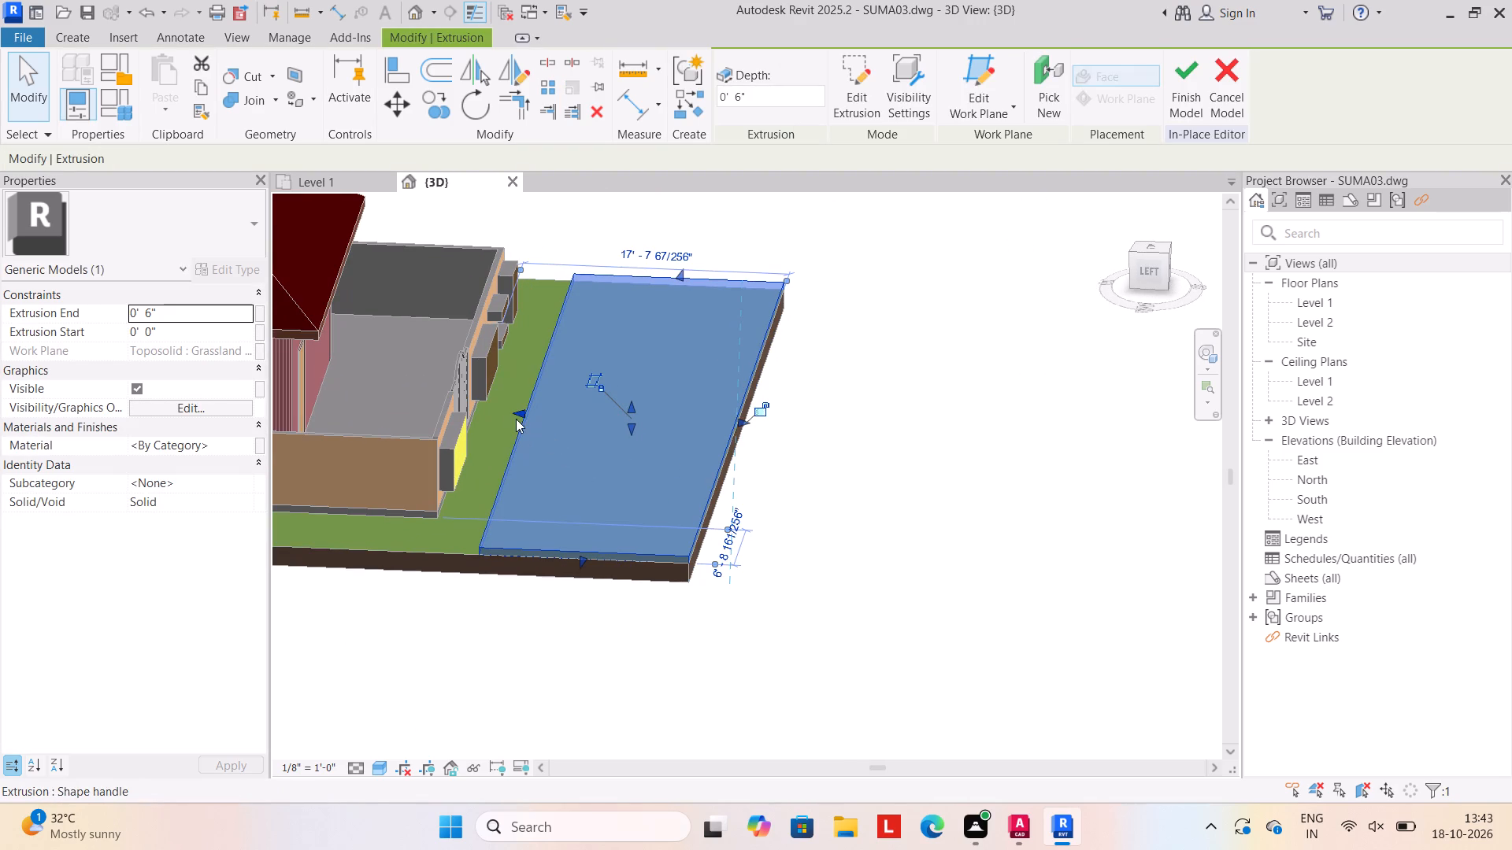
left_click_drag(516, 419, 581, 420)
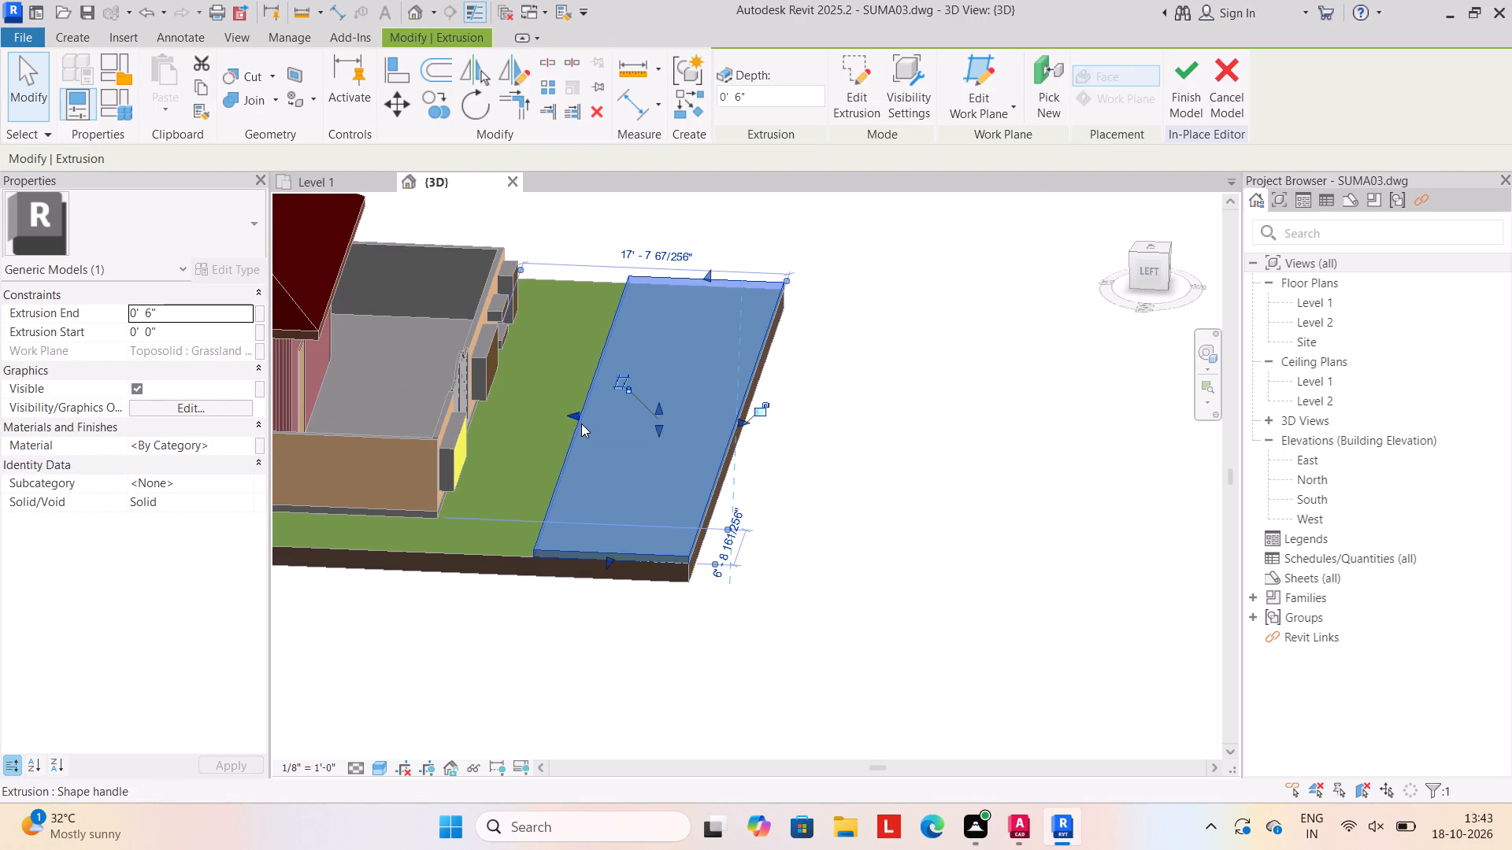
left_click_drag(570, 405, 585, 407)
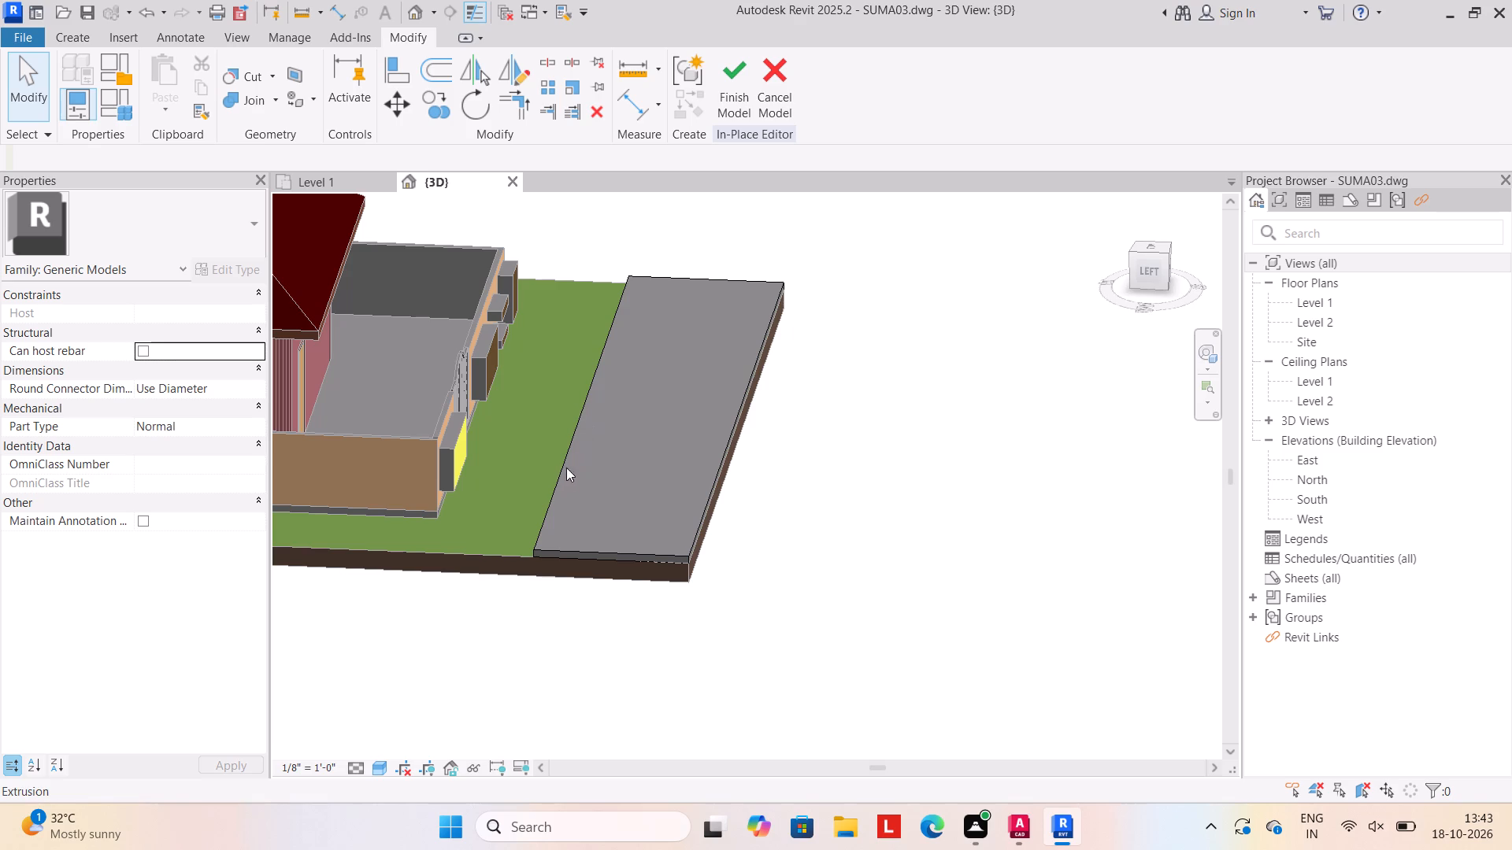
left_click(737, 81)
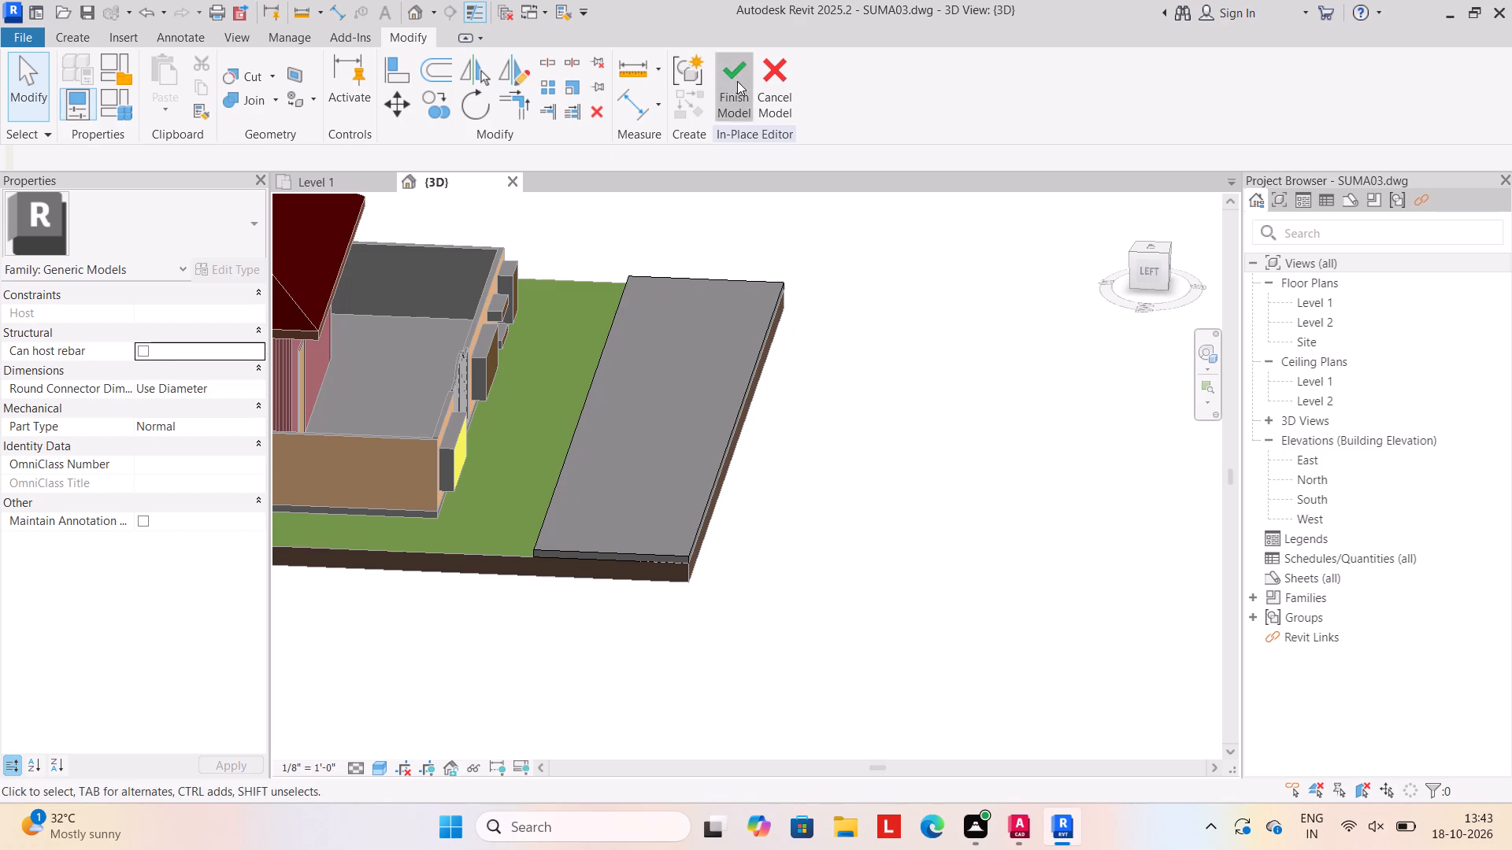
Examine the finished front strip together with the house and gate from the front and side.
scroll(577, 444, "down", 5)
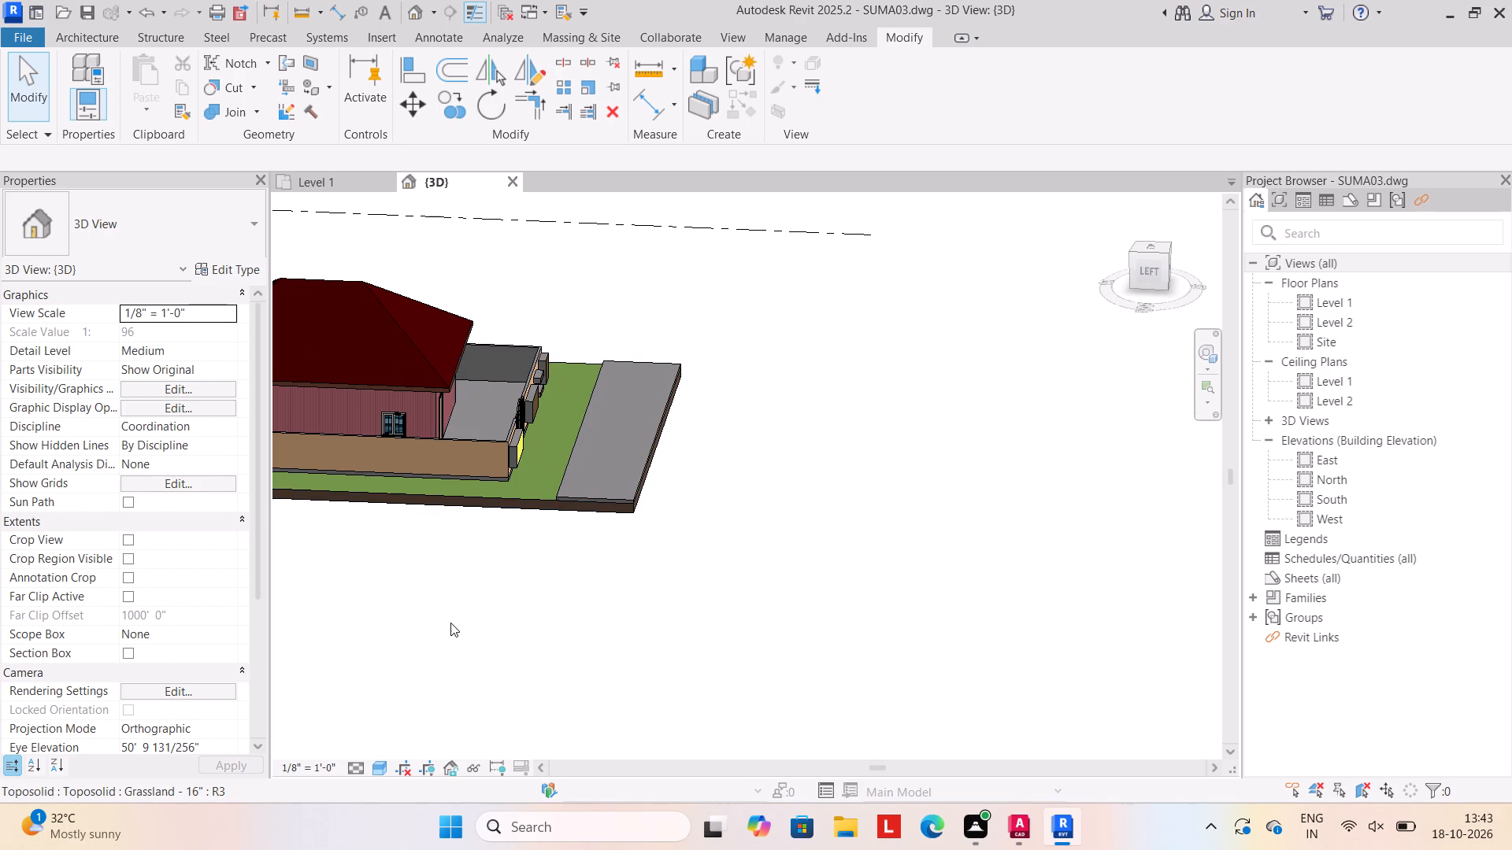
scroll(453, 621, "down", 1)
middle_click_drag(450, 626, 357, 628, "shift")
middle_click_drag(388, 577, 529, 528)
middle_click_drag(459, 606, 401, 613, "shift")
middle_click_drag(602, 600, 559, 600, "shift")
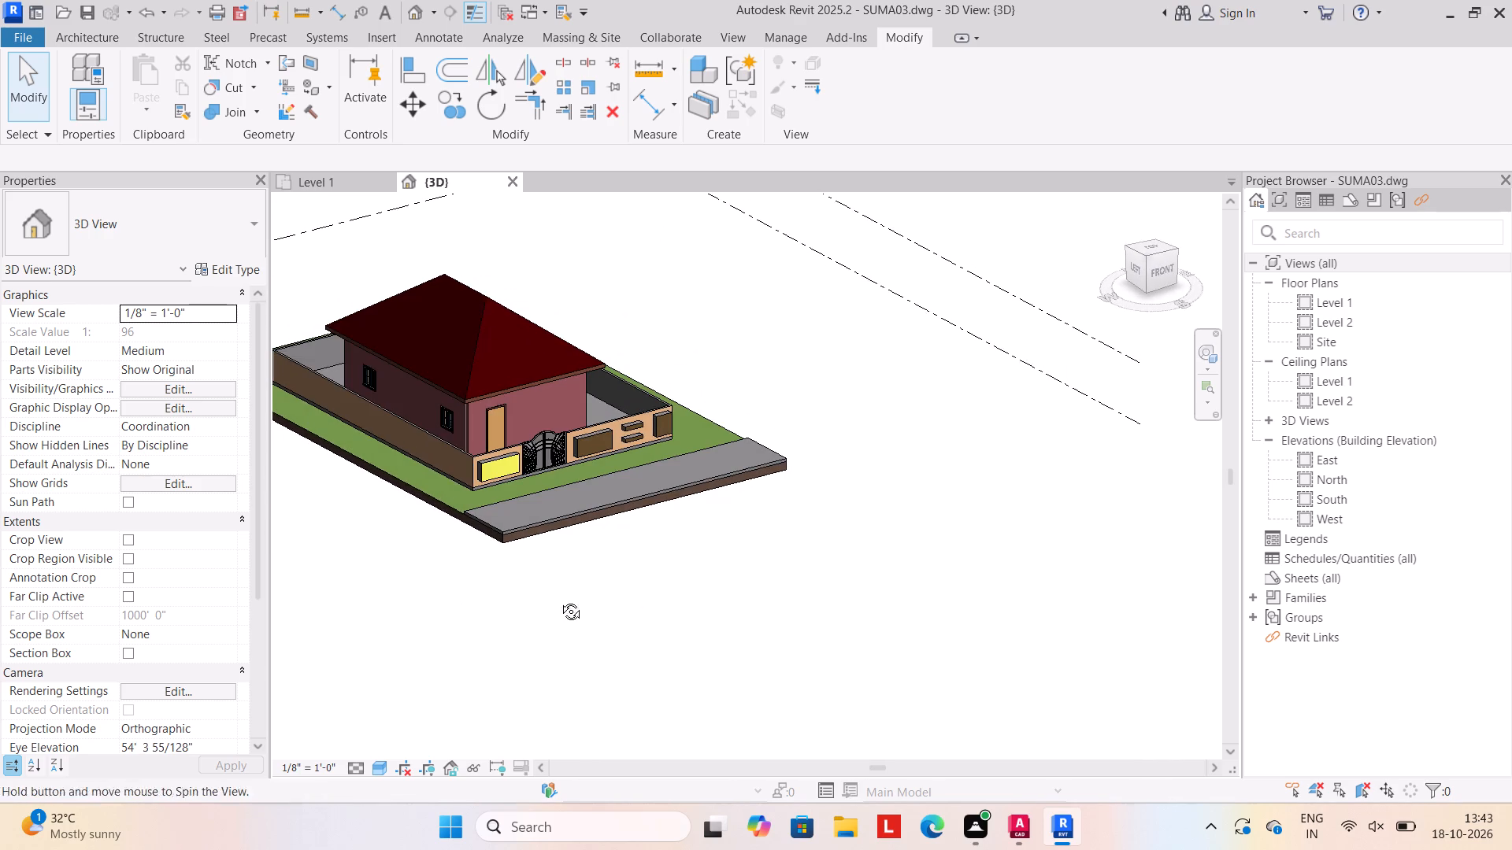
middle_click_drag(559, 600, 524, 601, "shift")
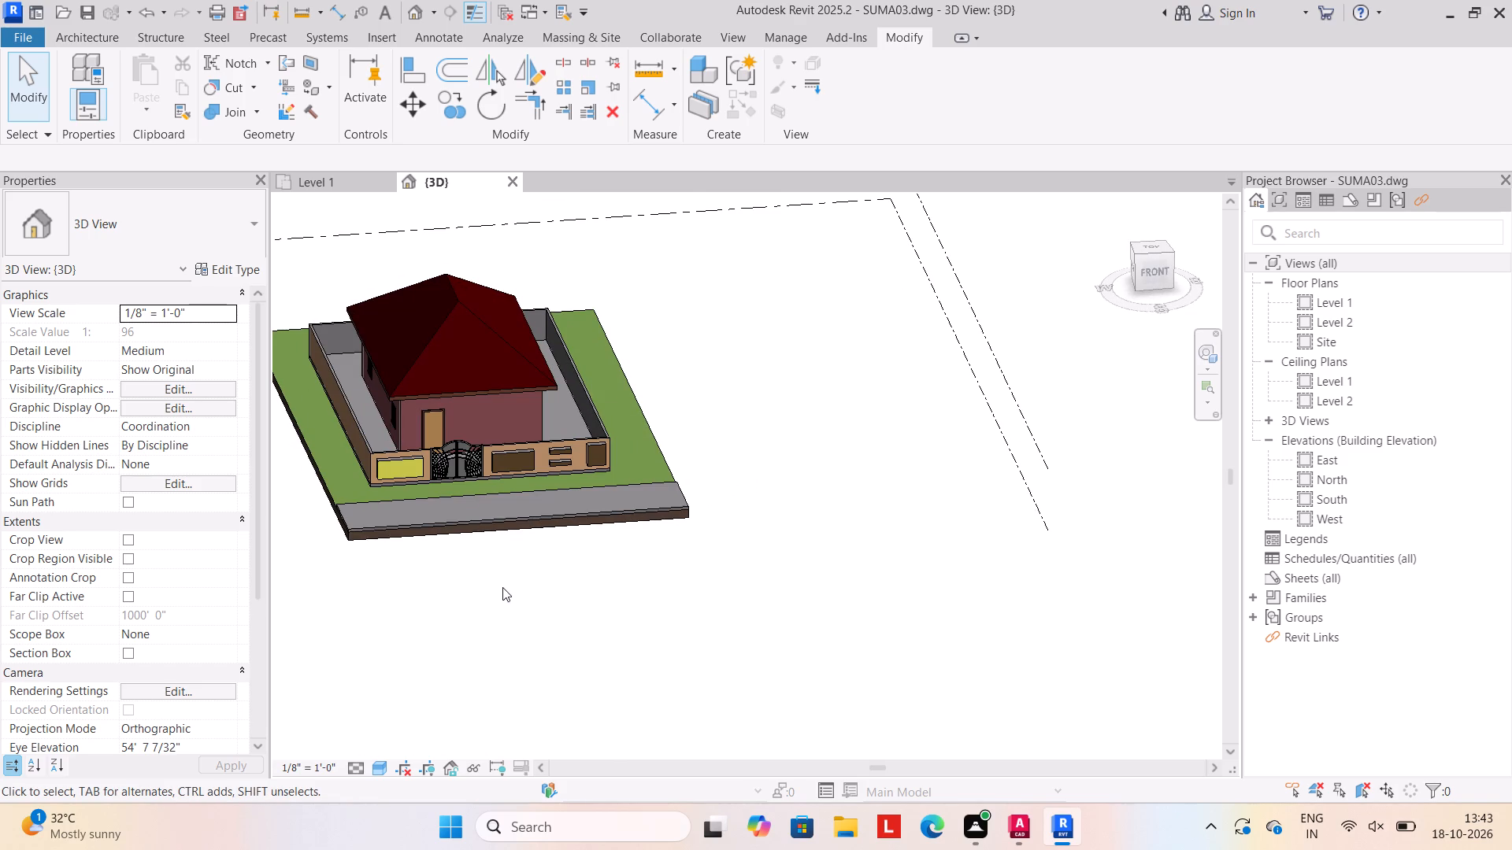
scroll(468, 566, "down", 1)
middle_click_drag(475, 564, 594, 556)
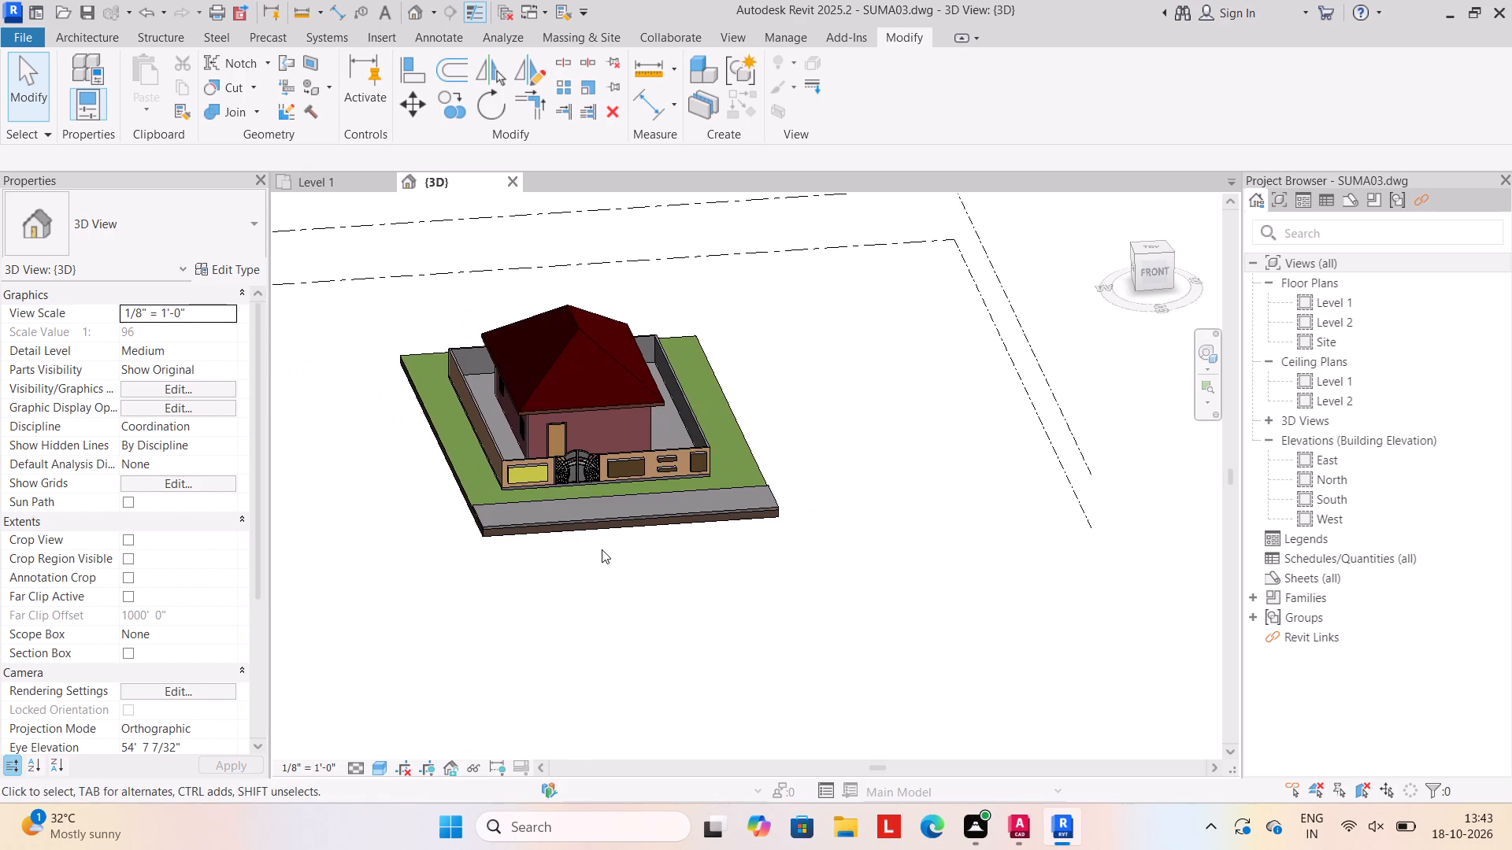
scroll(602, 549, "up", 3)
scroll(494, 431, "up", 3)
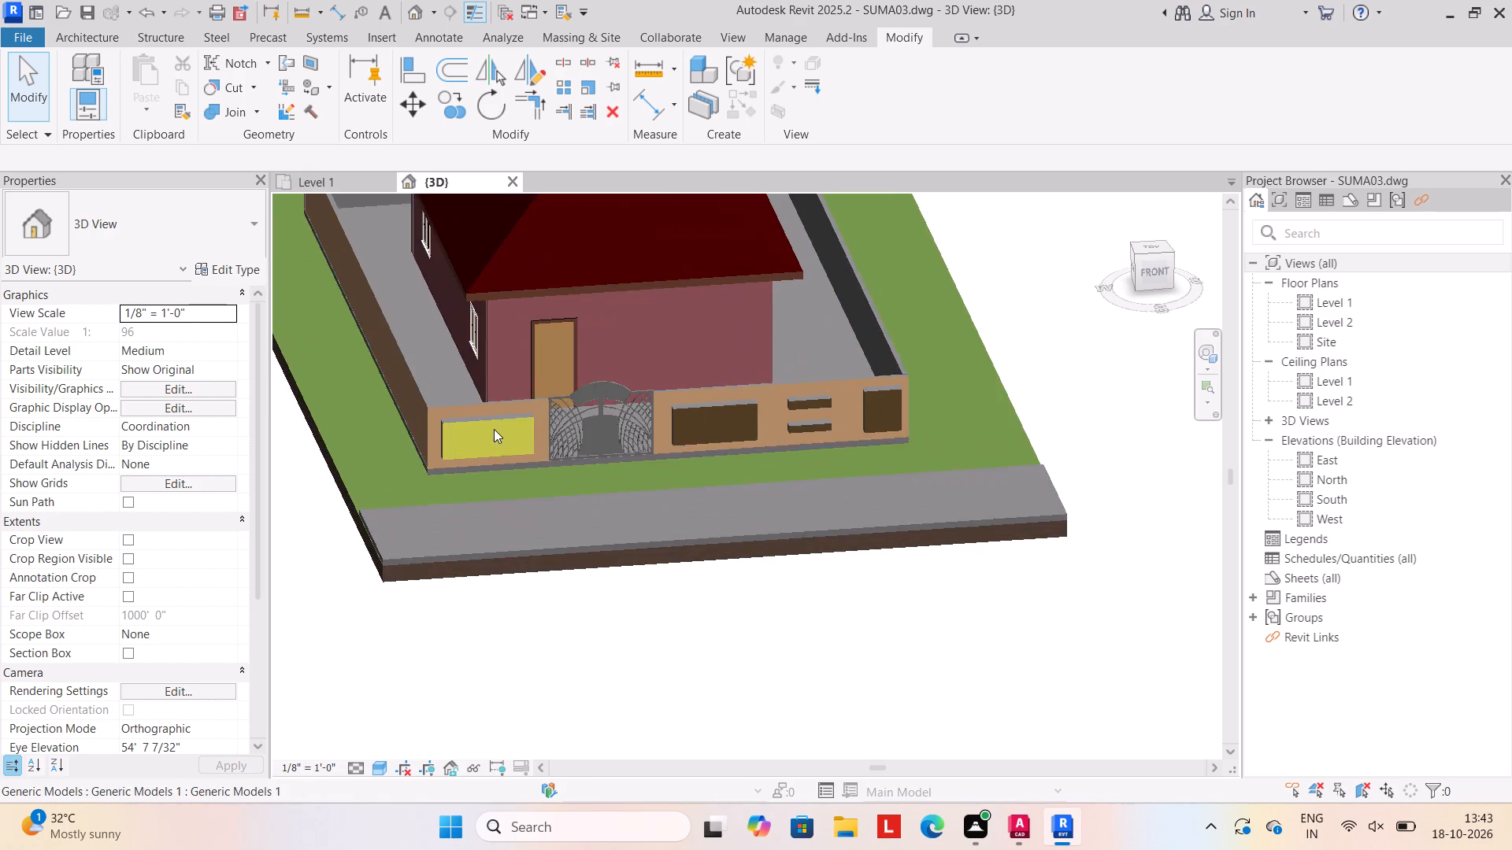
left_click(81, 40)
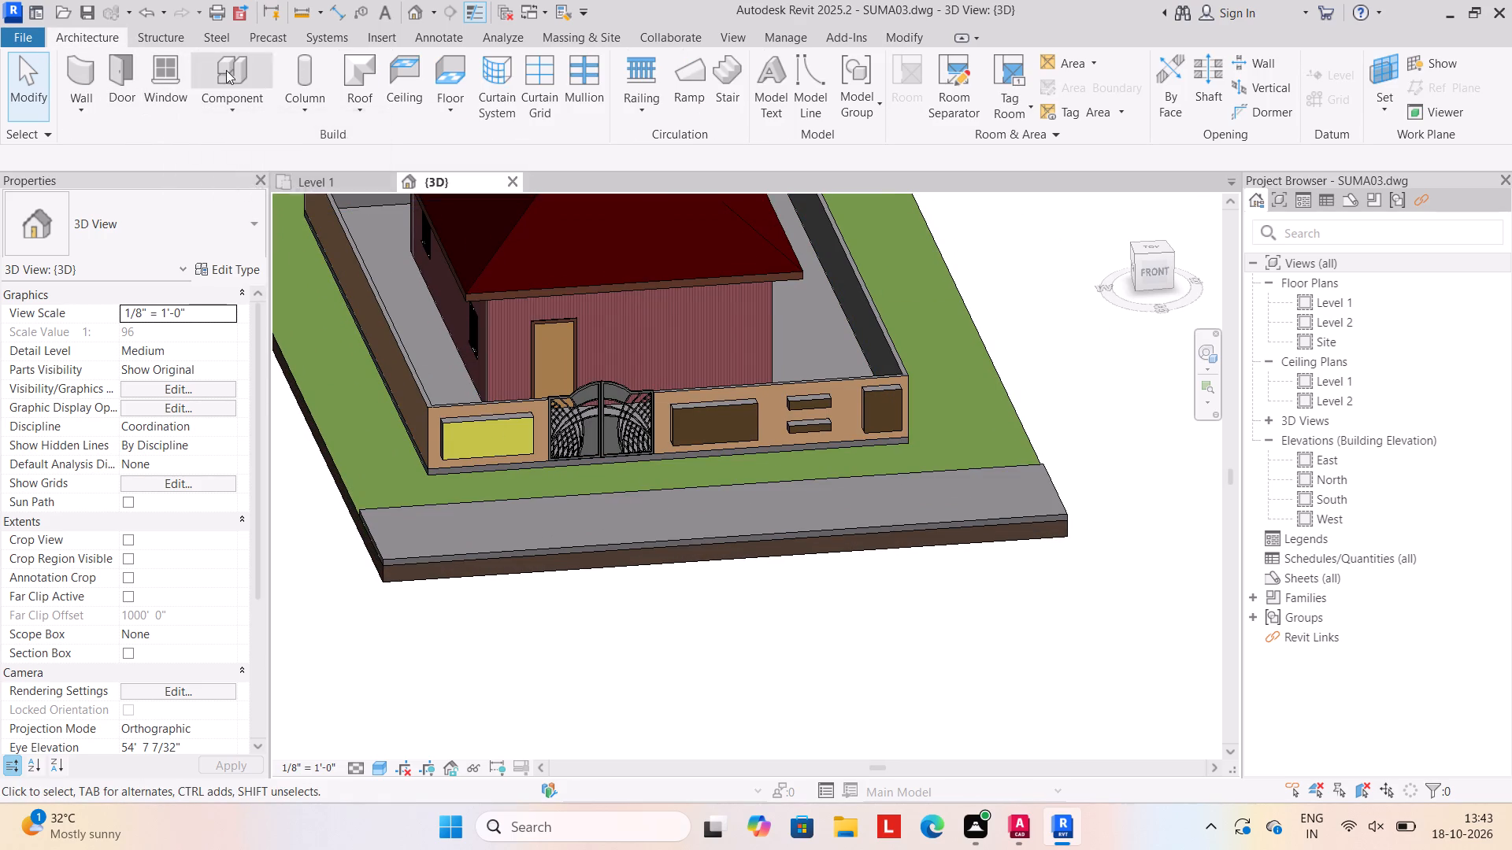
Open the yellow compound-wall panel beside the gate for in-place editing and paint its top face with Parking Stripe.
left_click(491, 425)
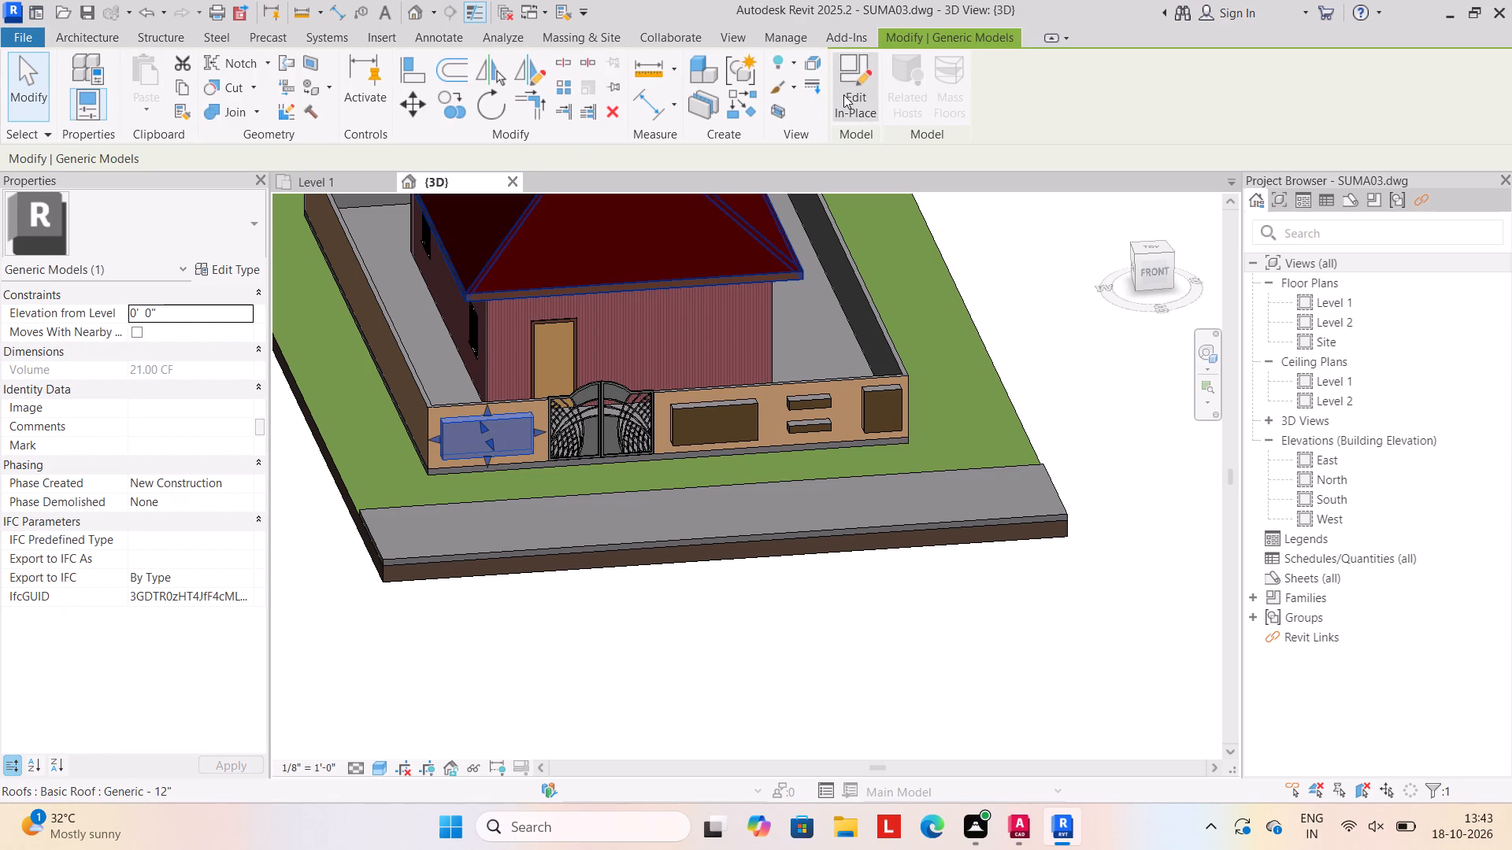
left_click(845, 94)
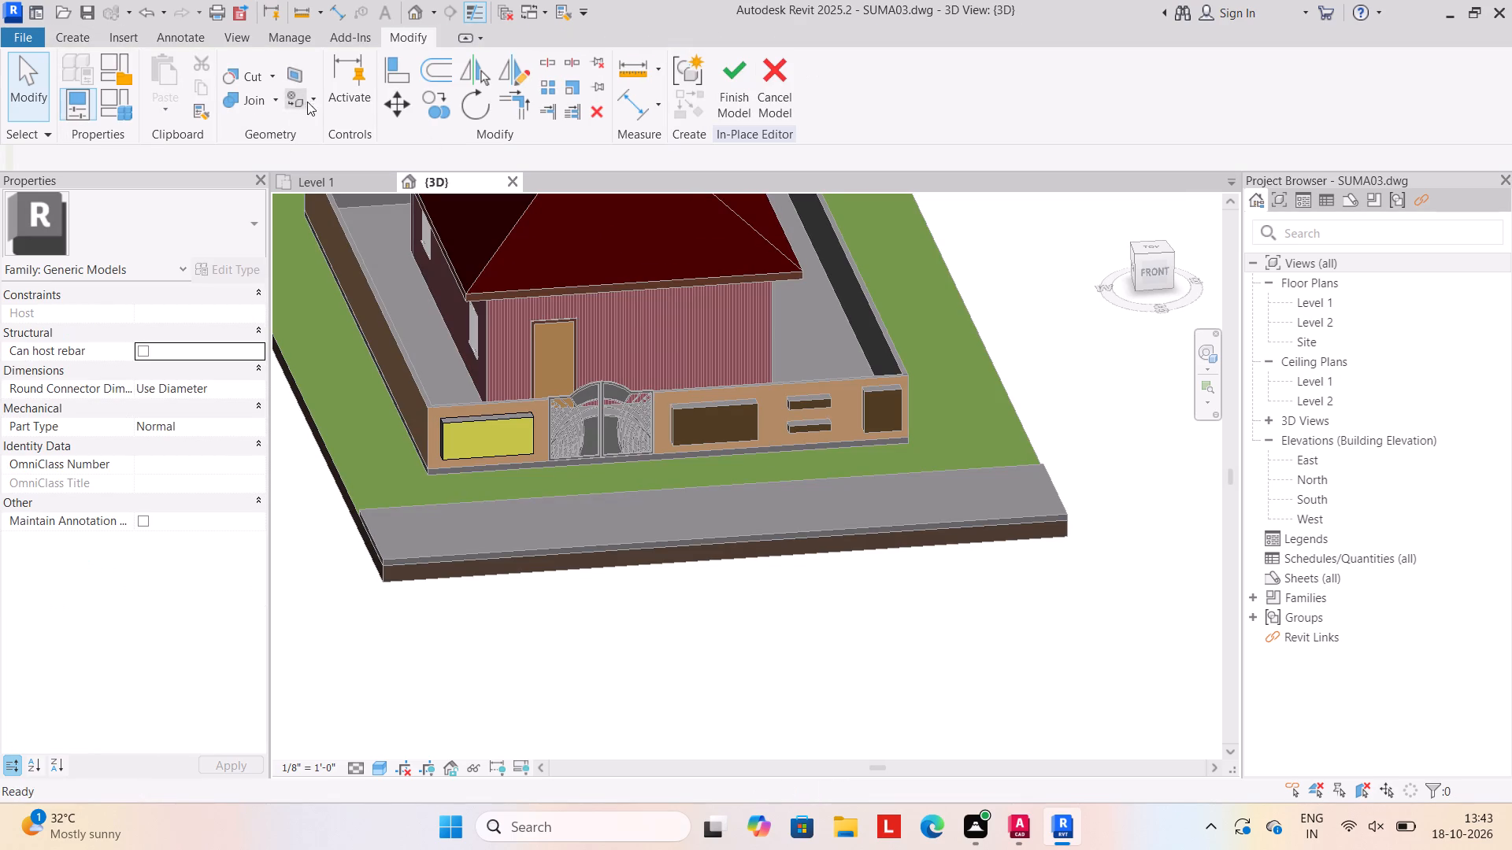
left_click(317, 93)
left_click(327, 136)
scroll(197, 346, "down", 4)
scroll(193, 357, "up", 4)
scroll(191, 376, "down", 4)
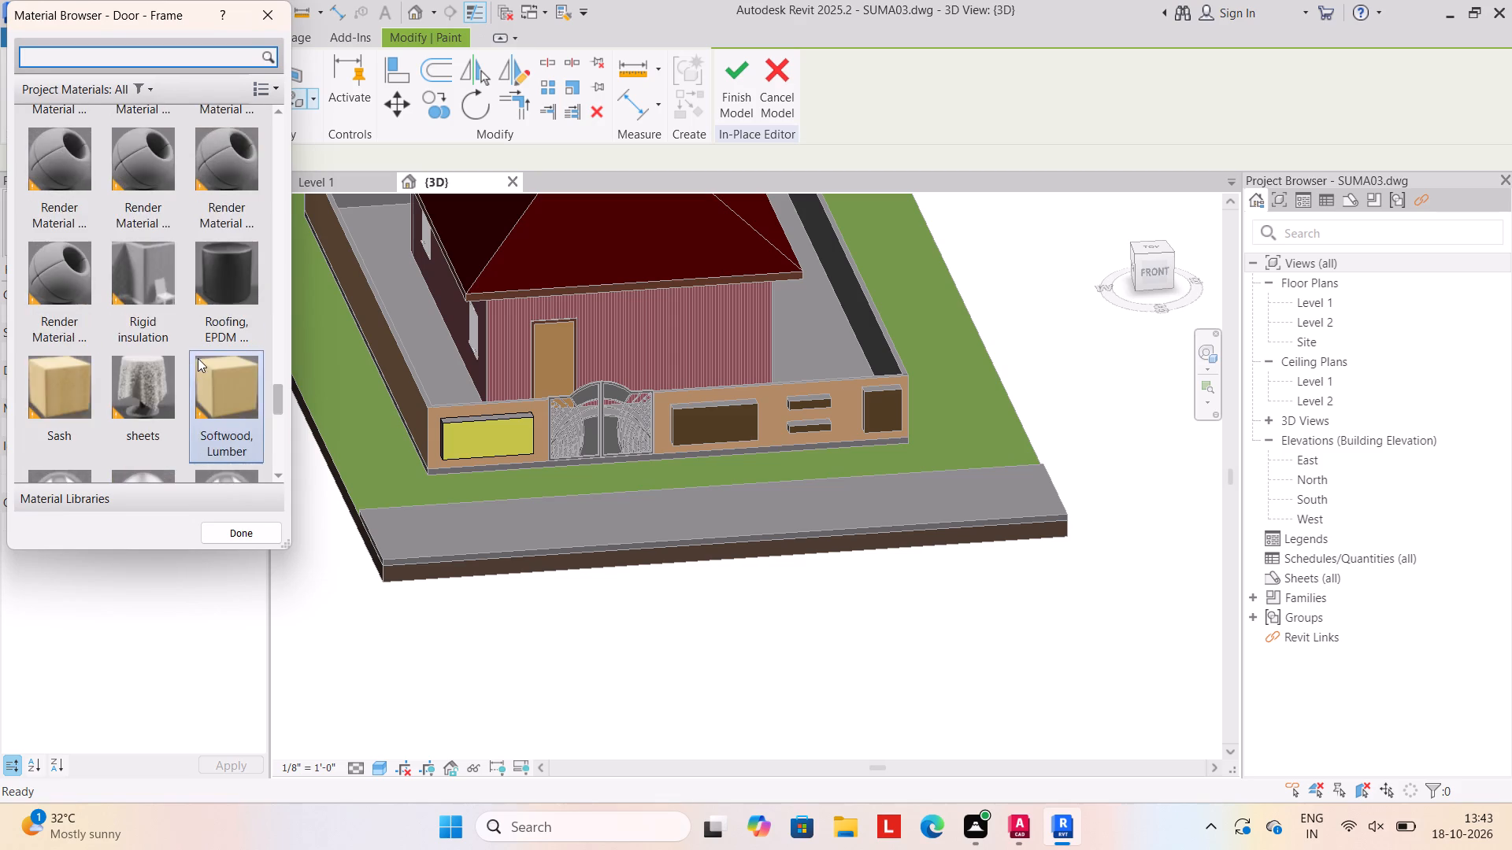
scroll(198, 358, "down", 4)
scroll(198, 361, "up", 4)
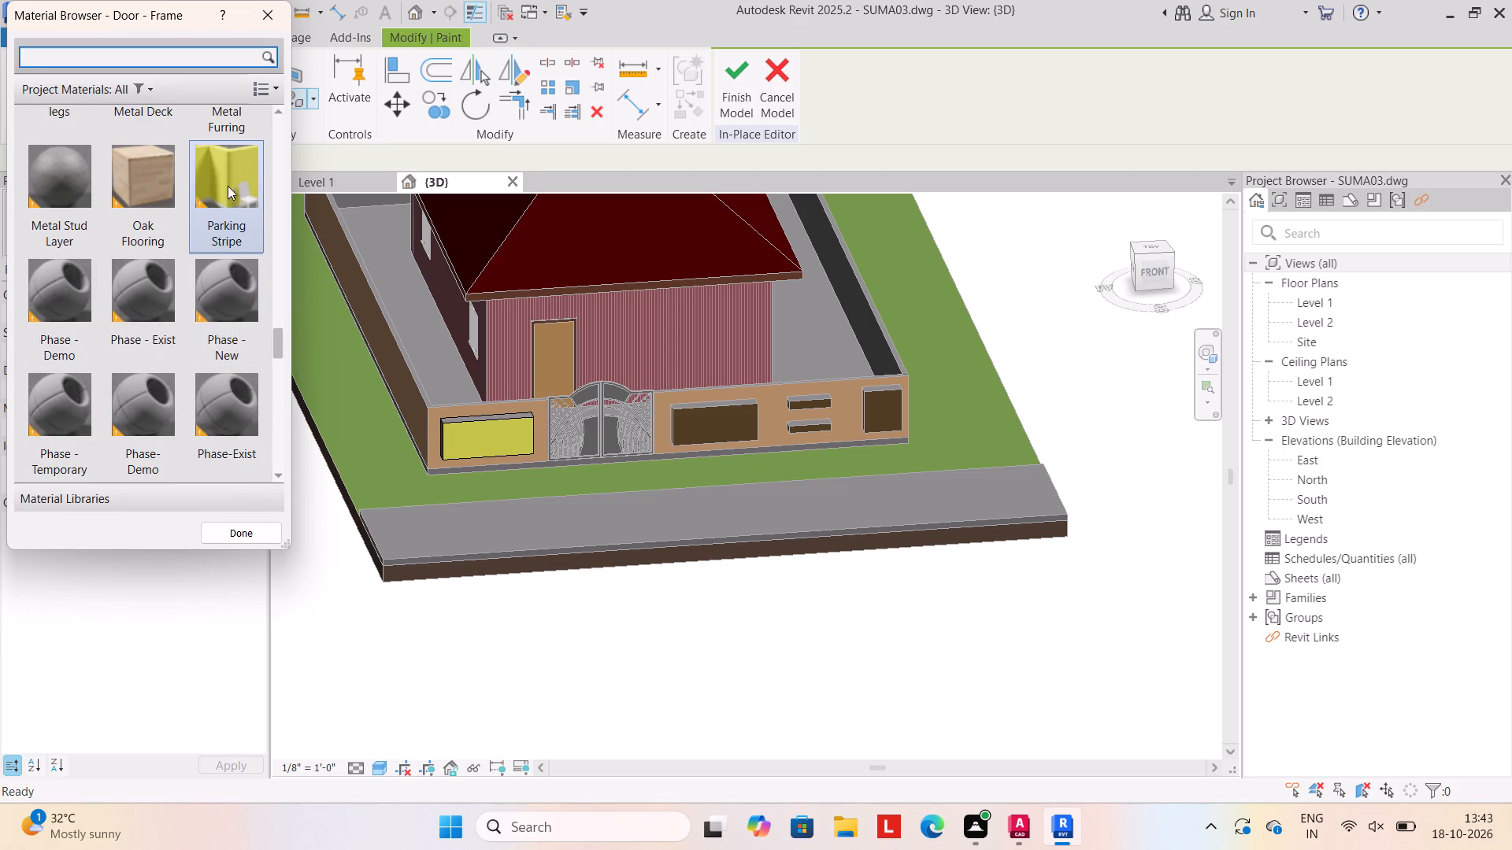
left_click(223, 161)
scroll(458, 412, "up", 7)
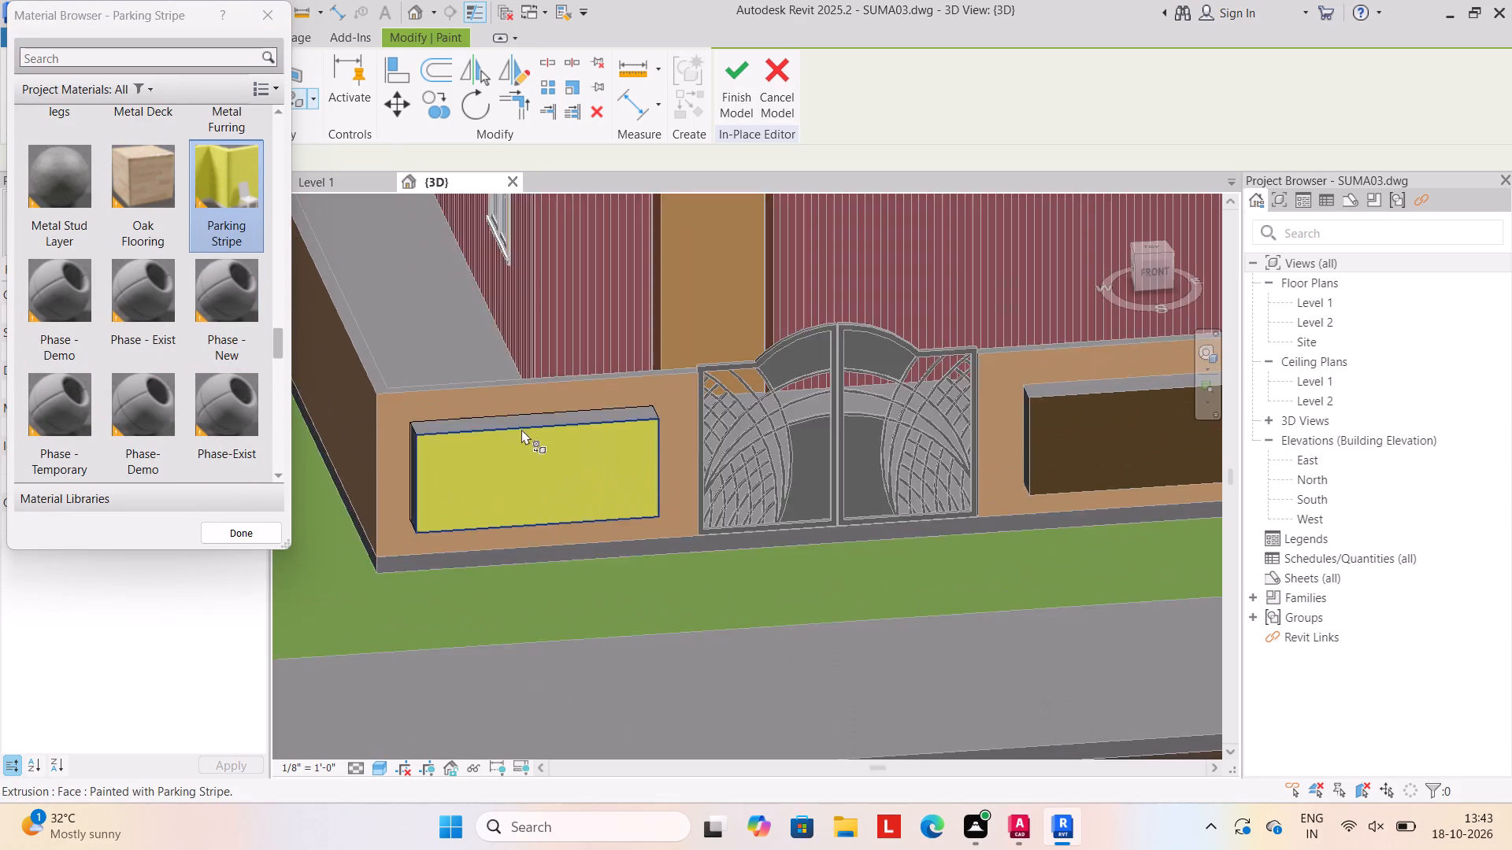
scroll(526, 424, "up", 7)
left_click(526, 421)
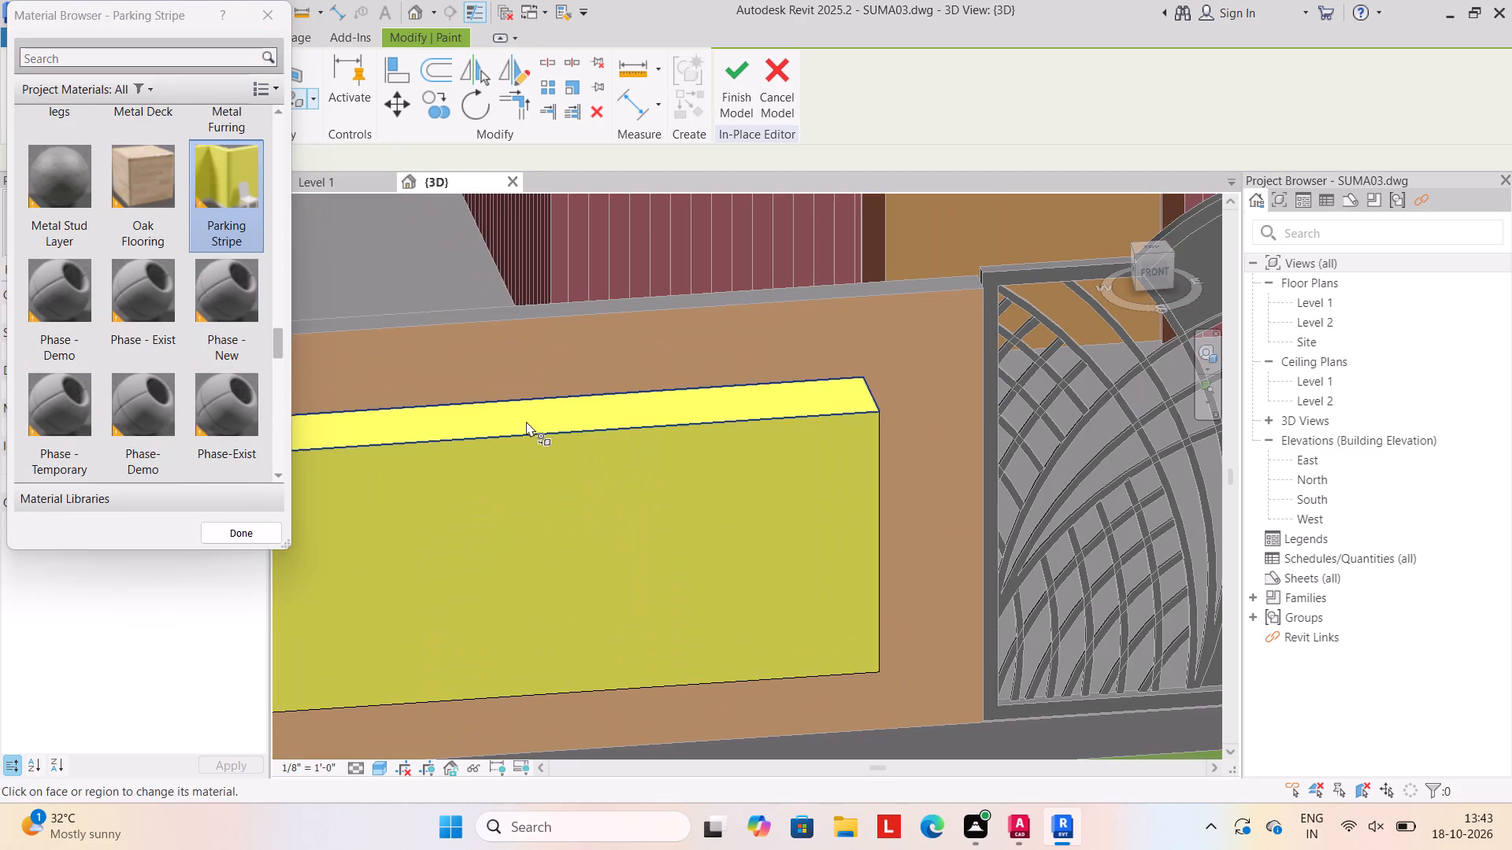
Paint the yellow panel's end face farthest from the gate with Parking Stripe.
scroll(526, 421, "down", 8)
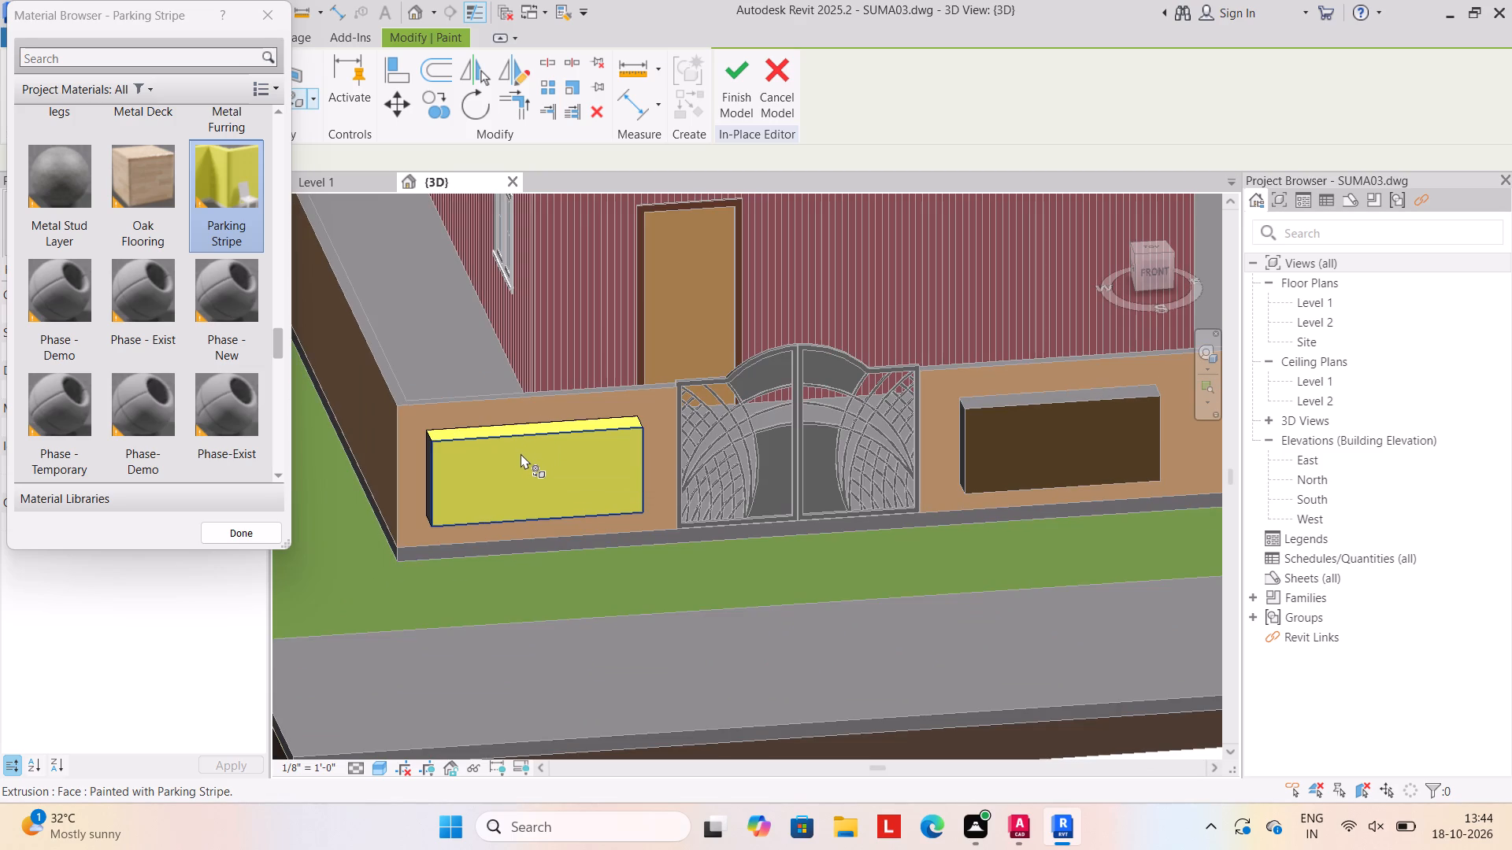
middle_click_drag(494, 519, 572, 540, "shift")
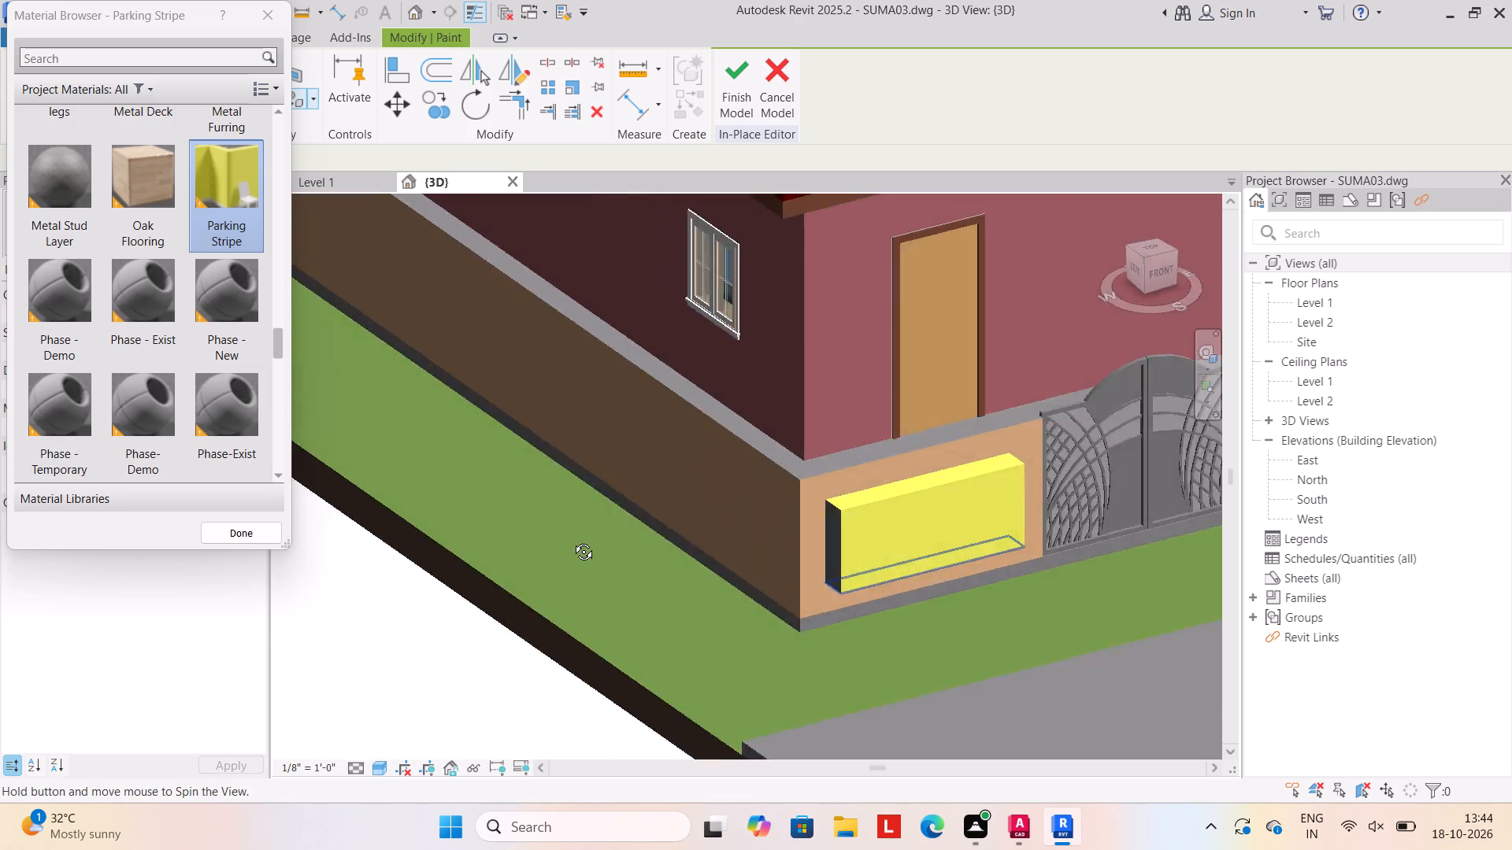
middle_click_drag(572, 540, 514, 526, "shift")
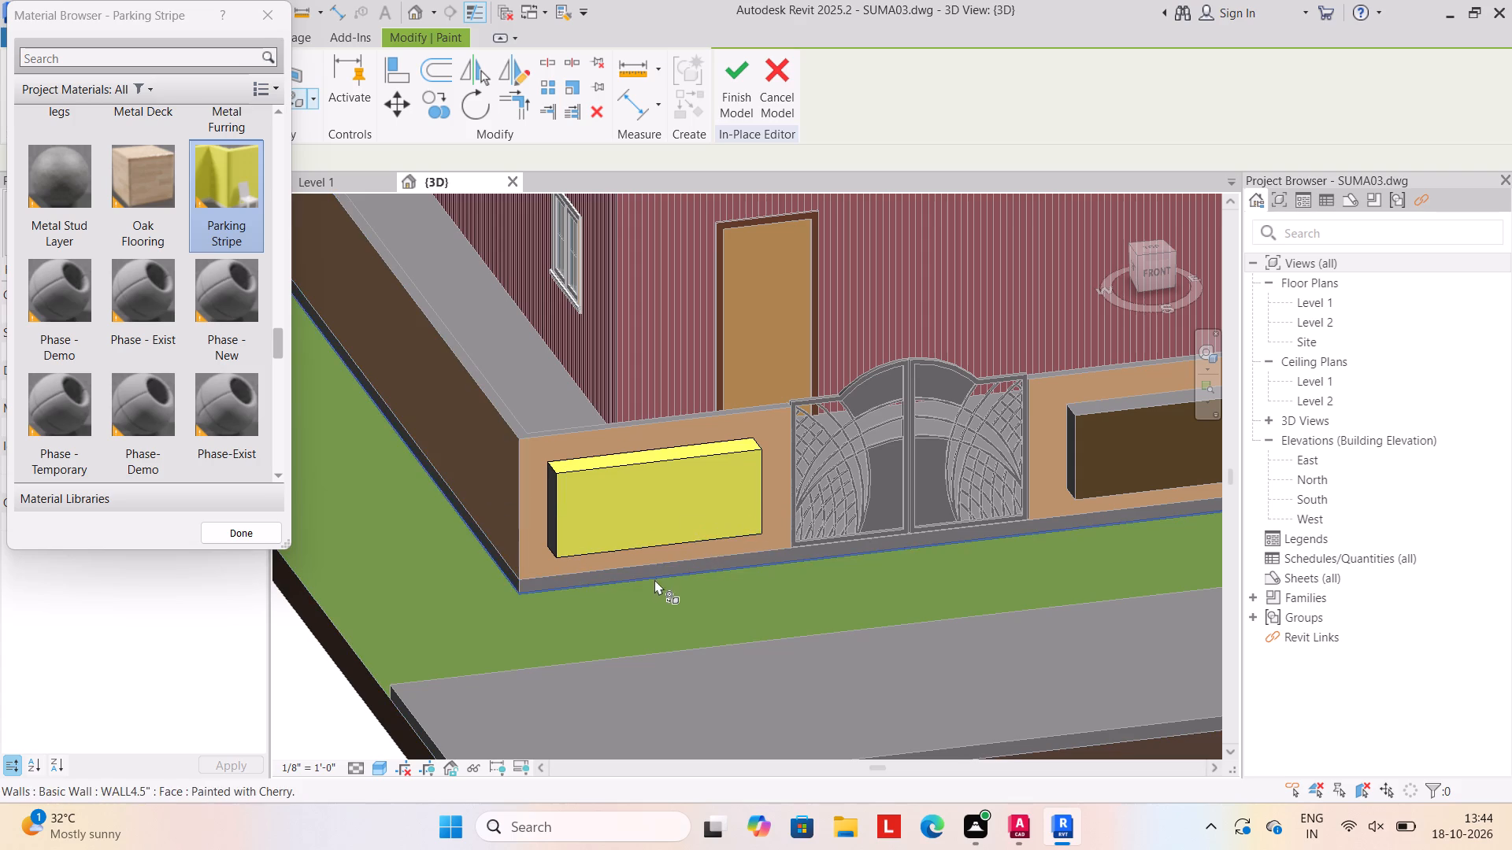
middle_click_drag(654, 580, 738, 575, "shift")
middle_click_drag(757, 544, 395, 527)
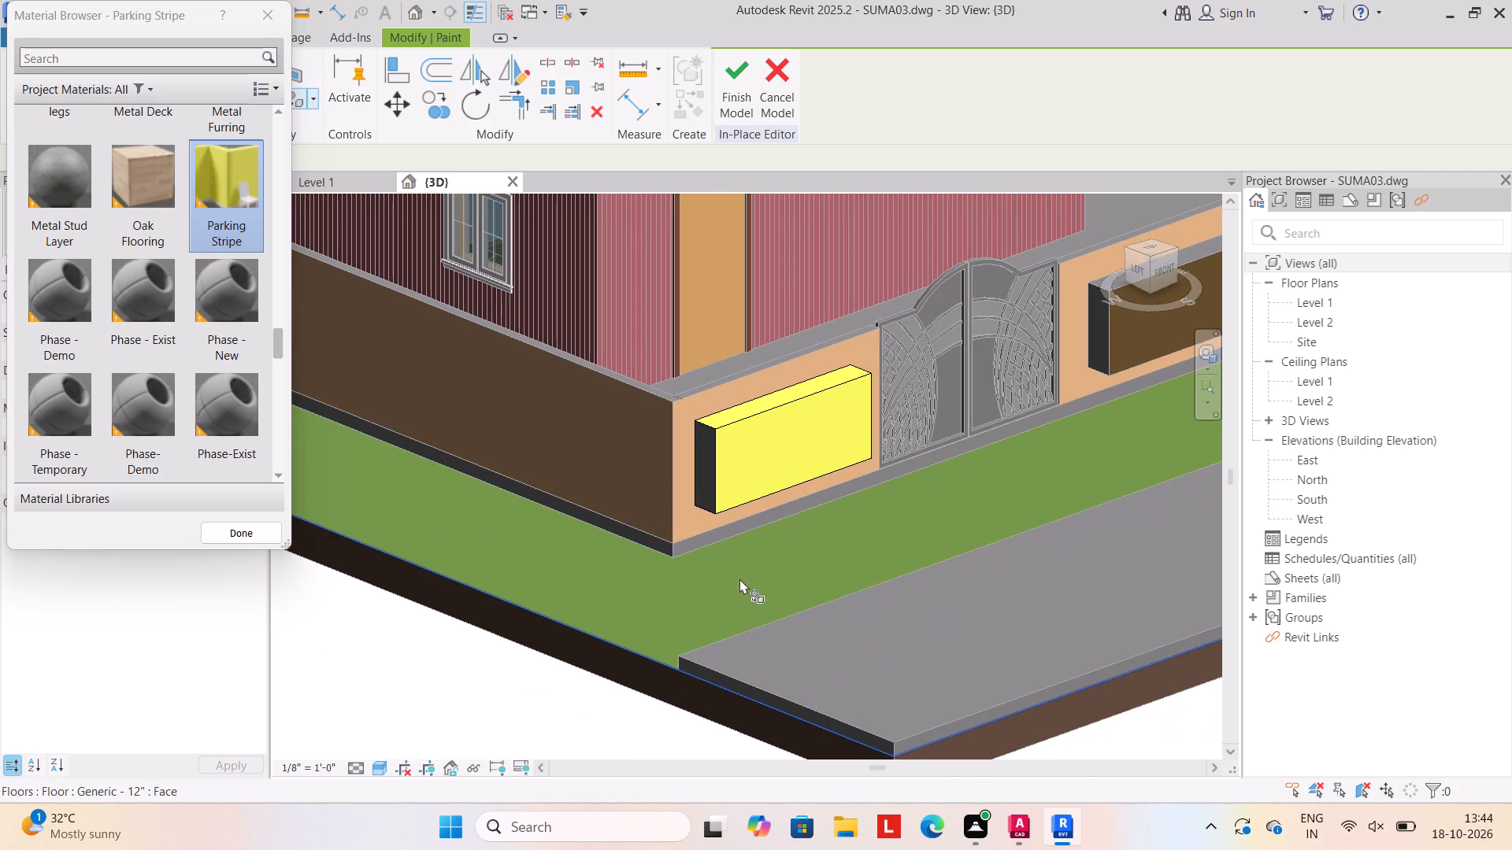
middle_click_drag(777, 574, 831, 572, "shift")
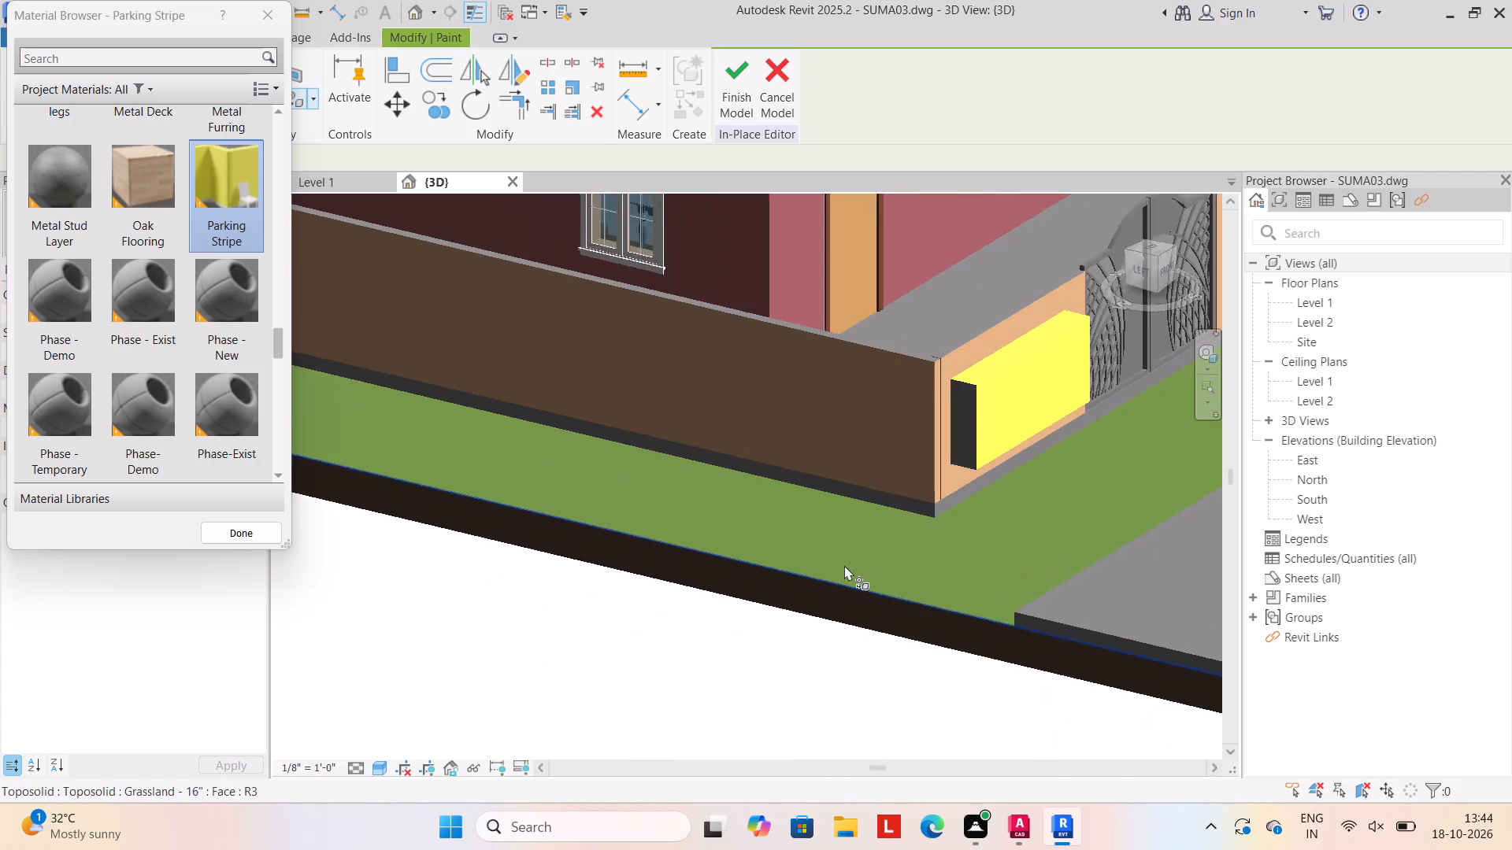
middle_click_drag(830, 504, 384, 516)
middle_click_drag(458, 554, 516, 551)
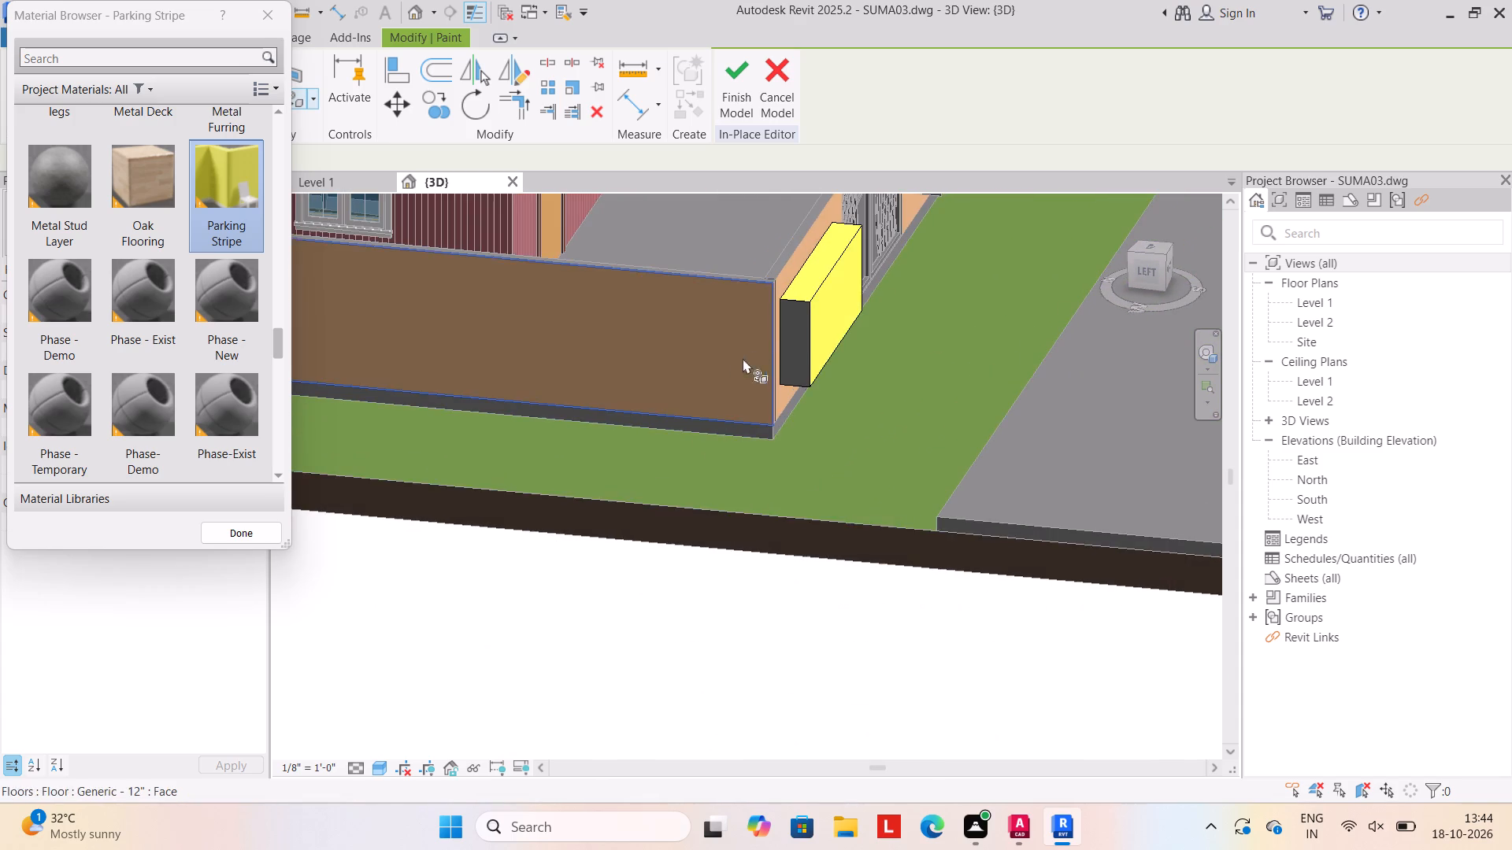
scroll(766, 339, "up", 4)
left_click(821, 373)
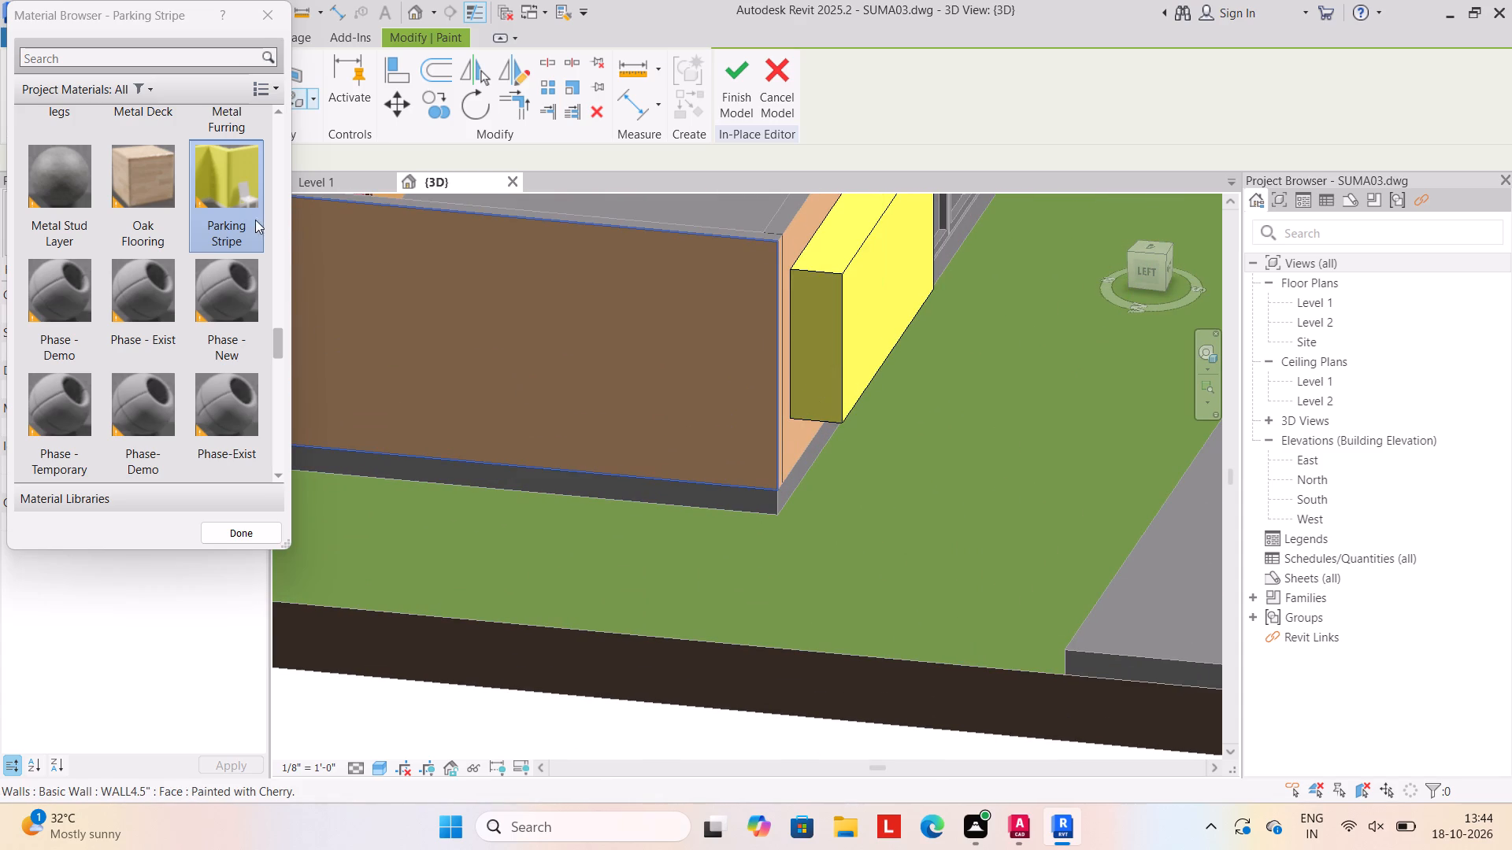
Paint the yellow panel's gate-side end face with Parking Stripe and finish the in-place model.
left_click(224, 164)
scroll(469, 583, "down", 7)
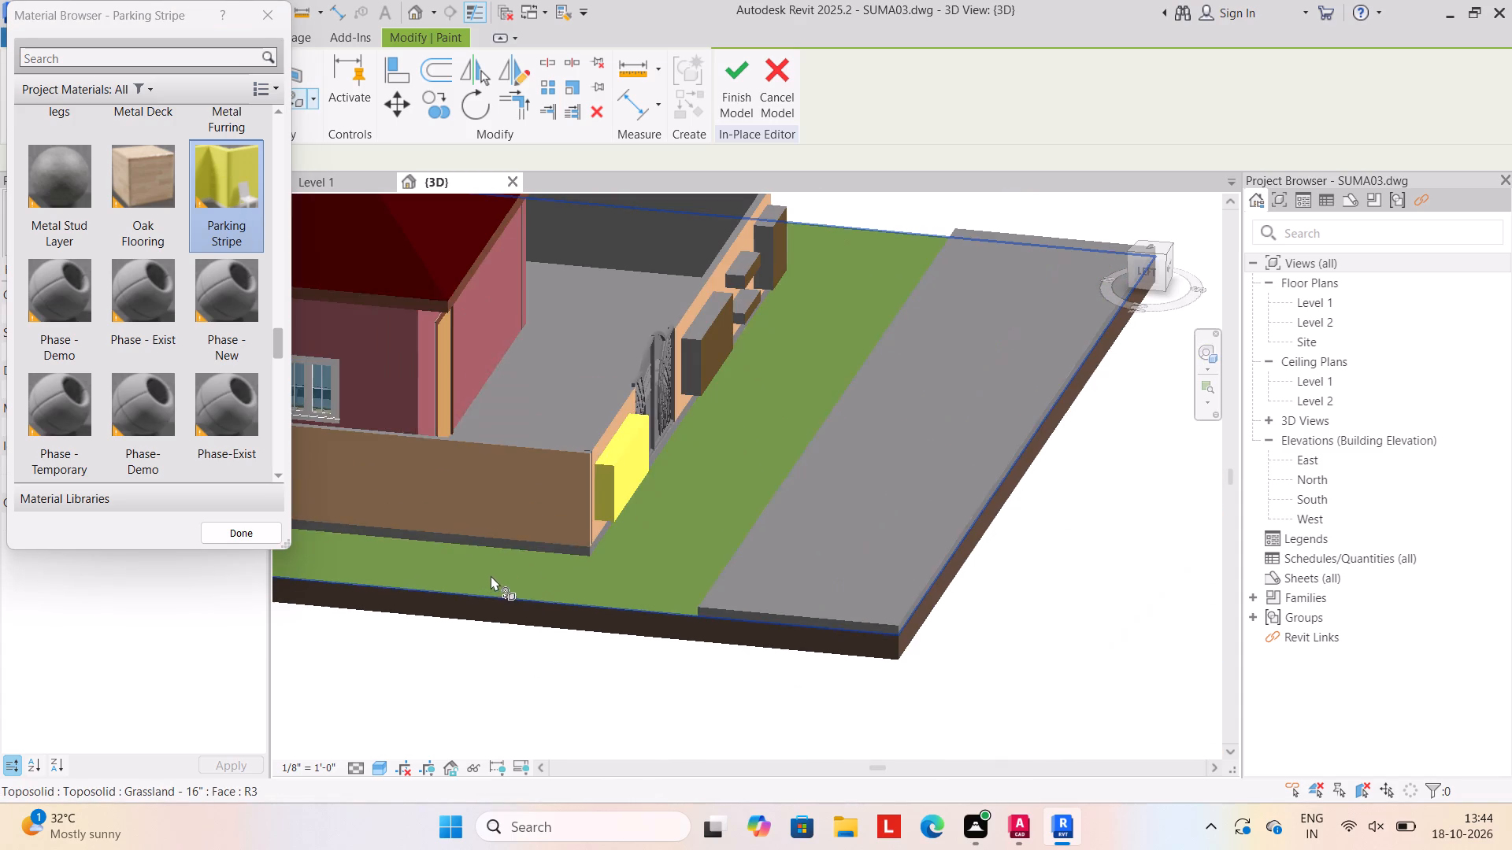
middle_click_drag(628, 578, 472, 590, "shift")
middle_click_drag(464, 574, 743, 496)
scroll(746, 499, "up", 1)
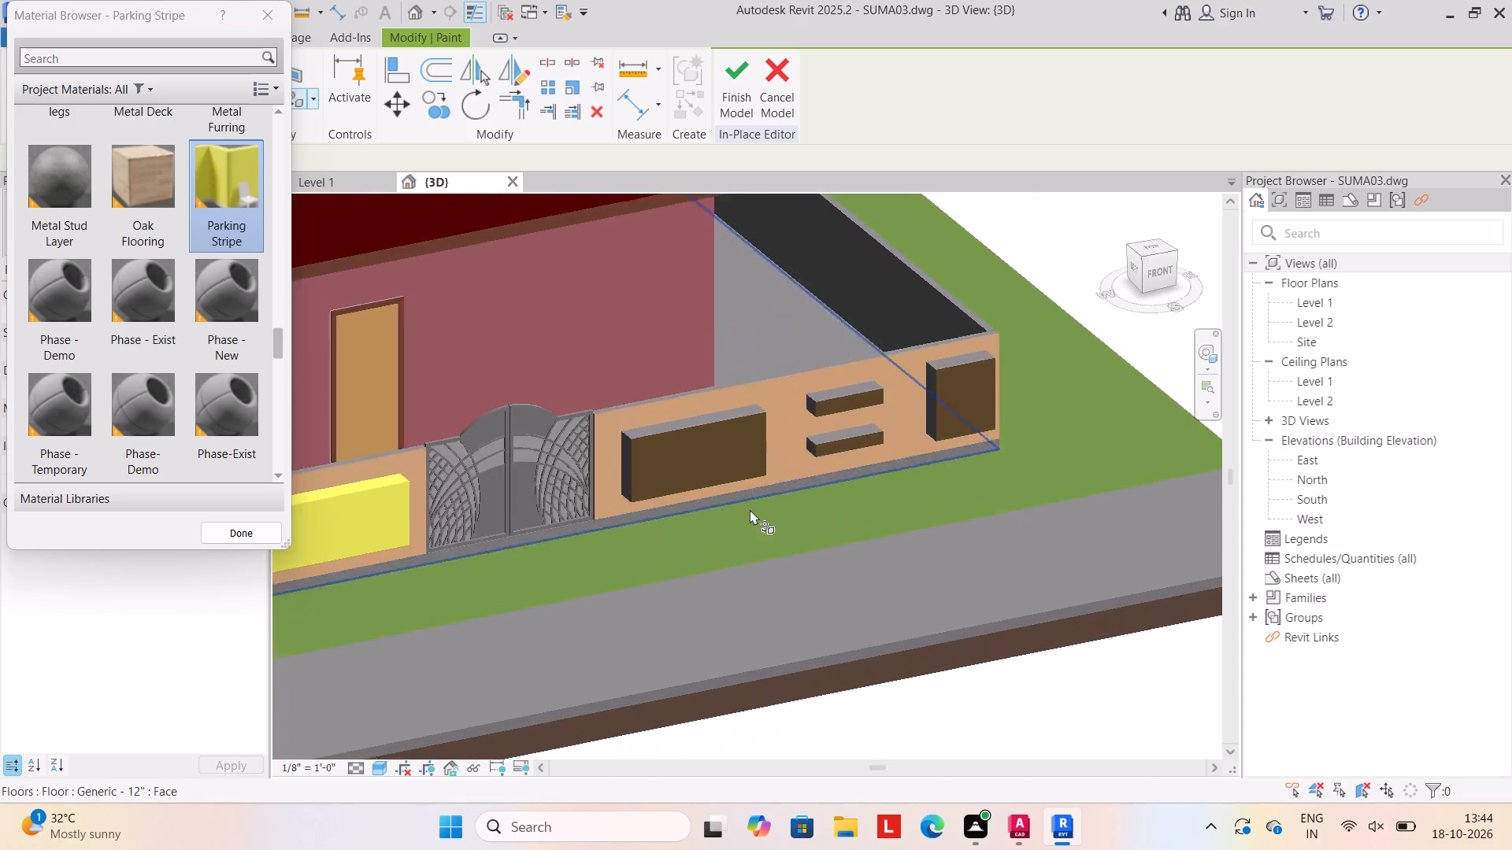
middle_click_drag(750, 509, 599, 570, "shift")
middle_click_drag(474, 504, 933, 366)
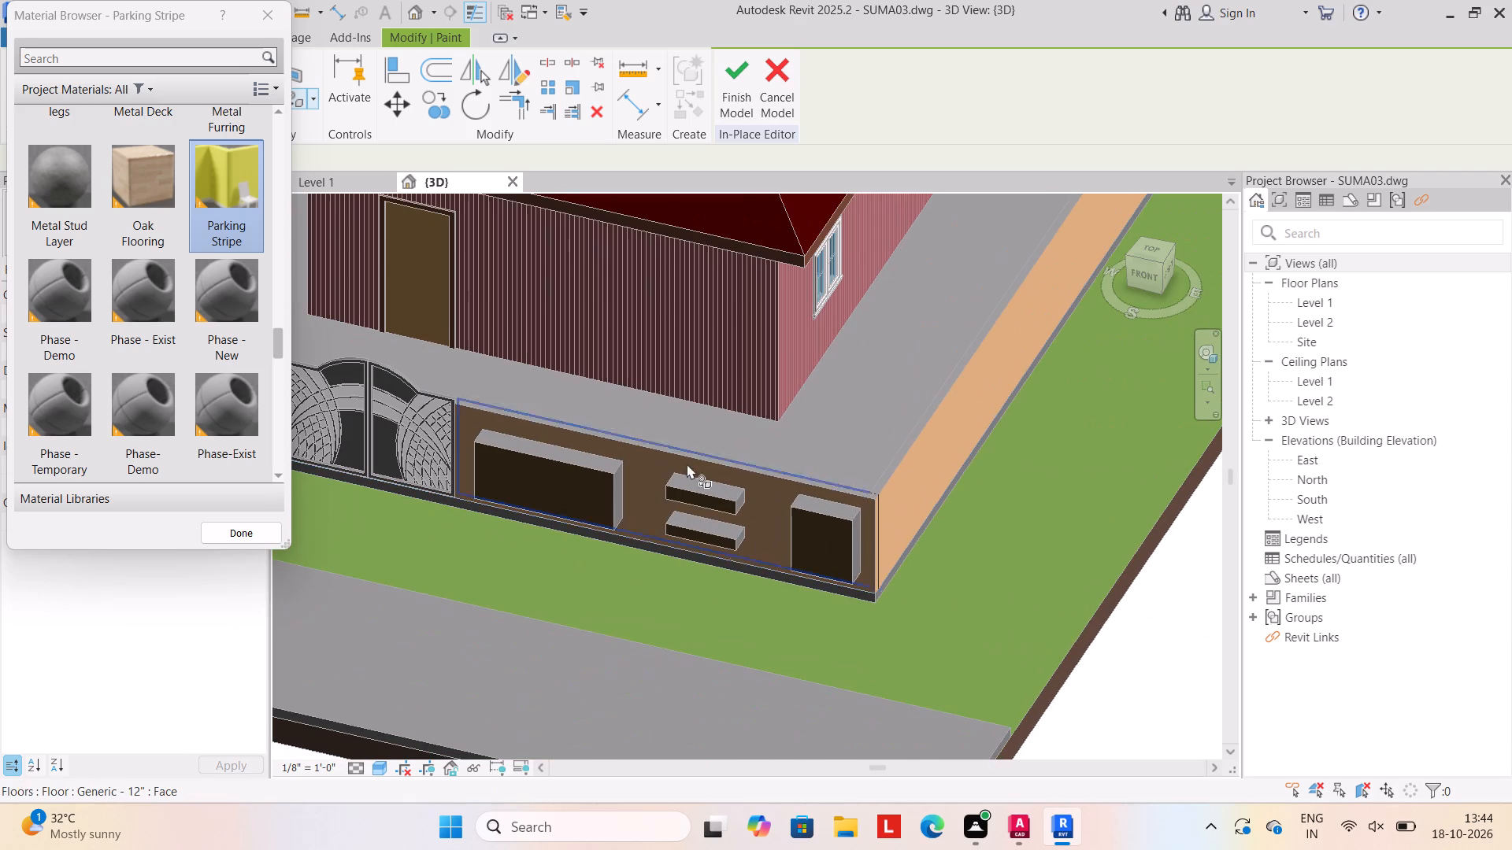
scroll(539, 460, "down", 1)
middle_click_drag(552, 456, 862, 391)
scroll(786, 412, "down", 2)
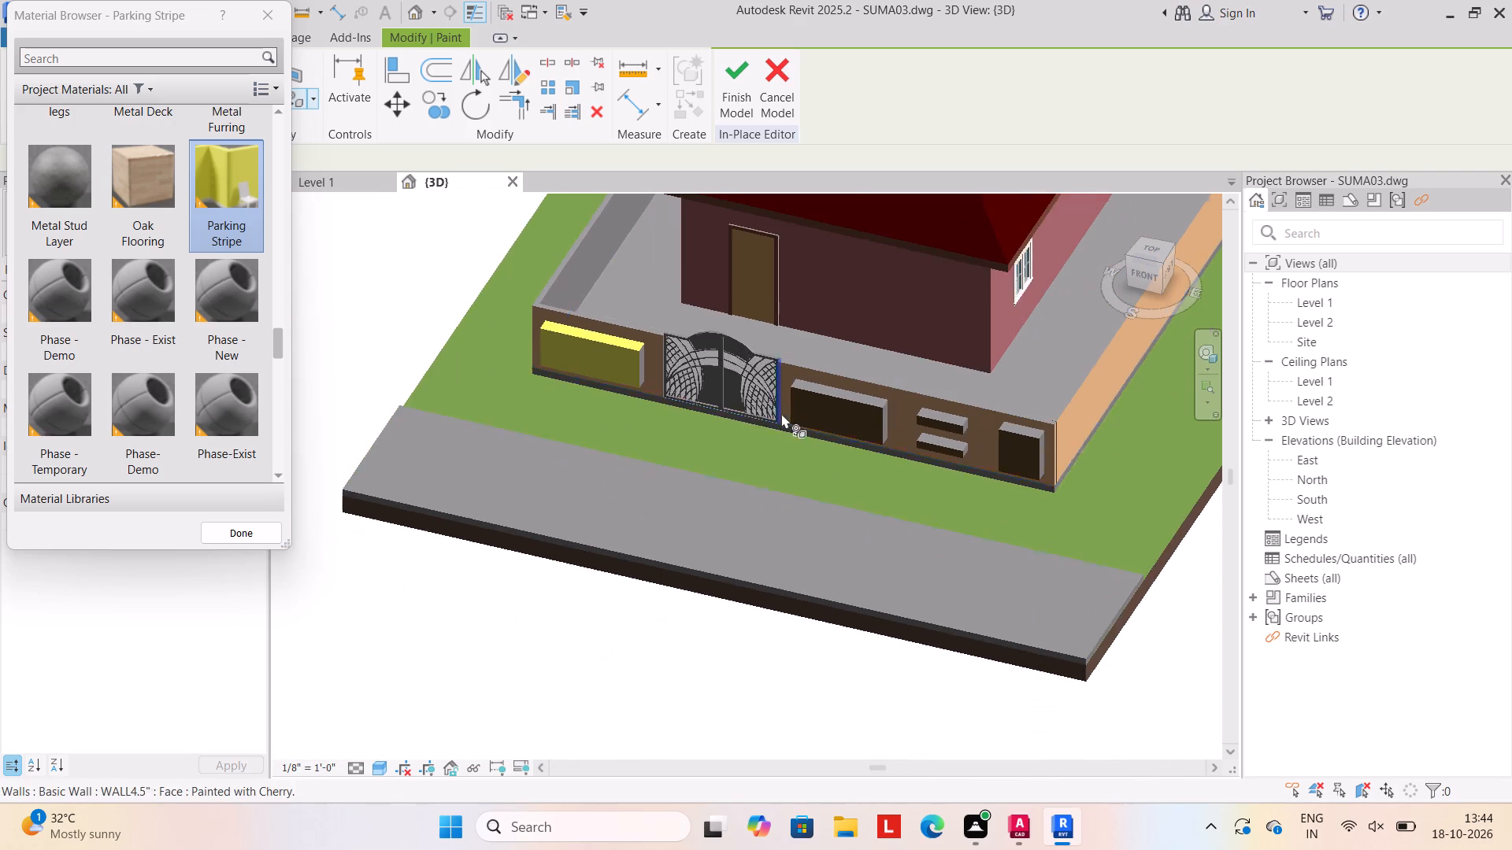
scroll(643, 368, "up", 9)
left_click(650, 377)
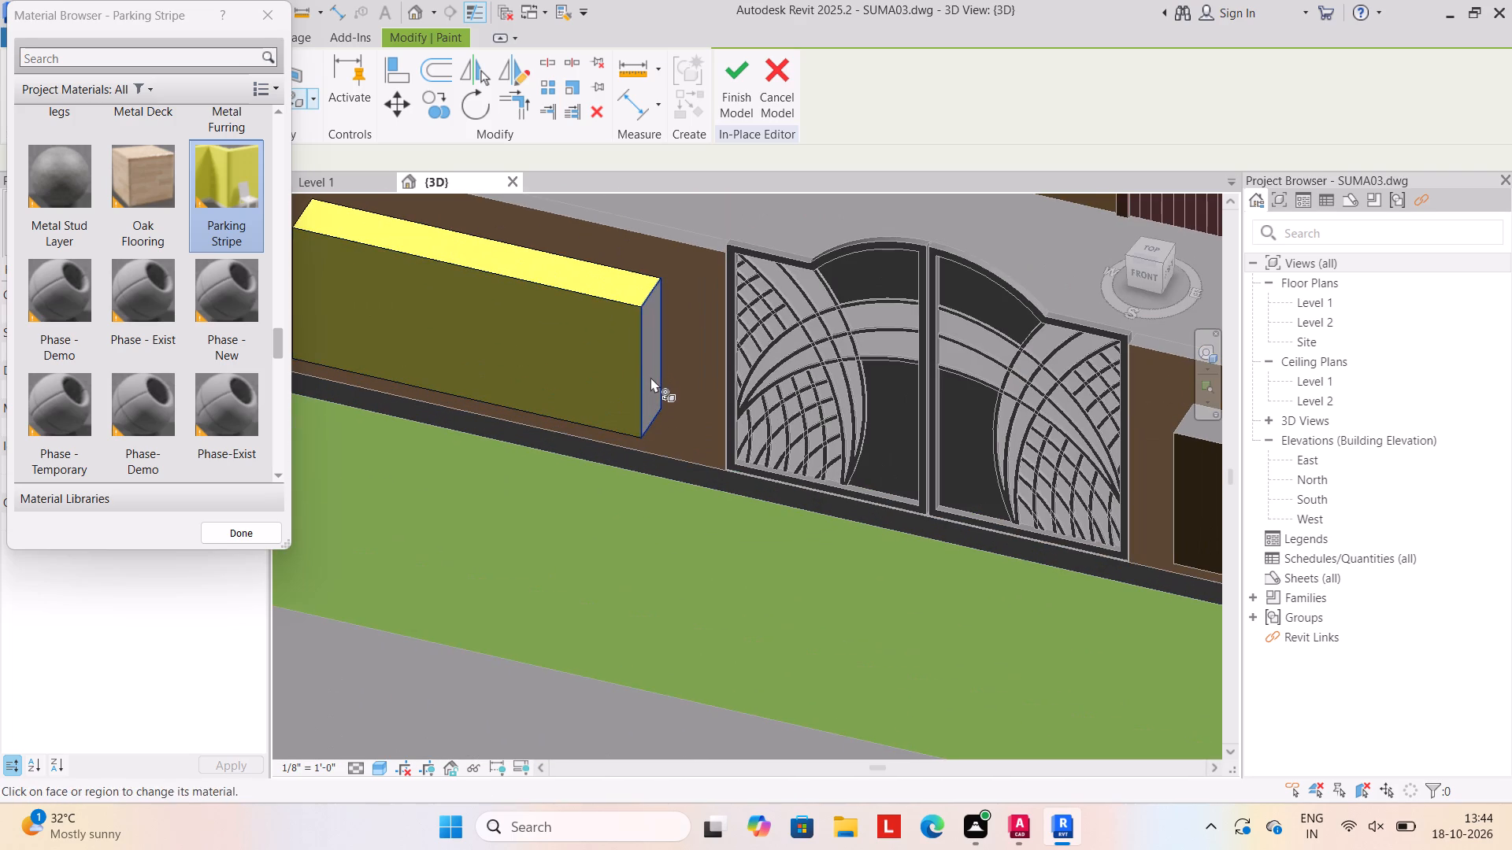
left_click(731, 81)
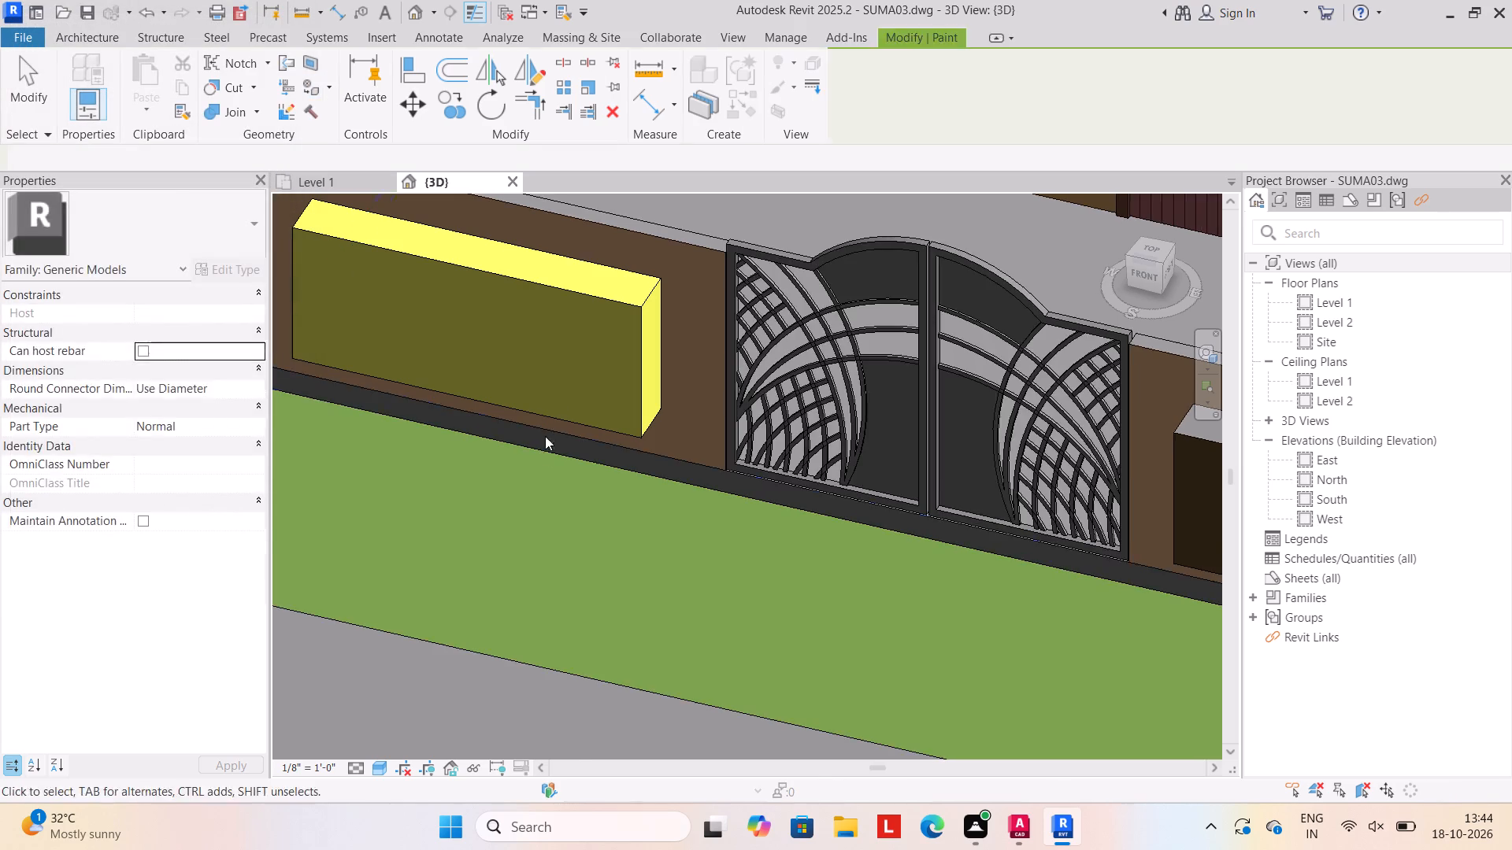
Open the brown compound-wall panels for in-place editing and paint the large panel's top face with the legs material.
scroll(543, 494, "down", 9)
middle_click_drag(554, 512, 589, 504)
scroll(590, 503, "up", 1, "shift")
middle_click_drag(603, 491, 423, 530)
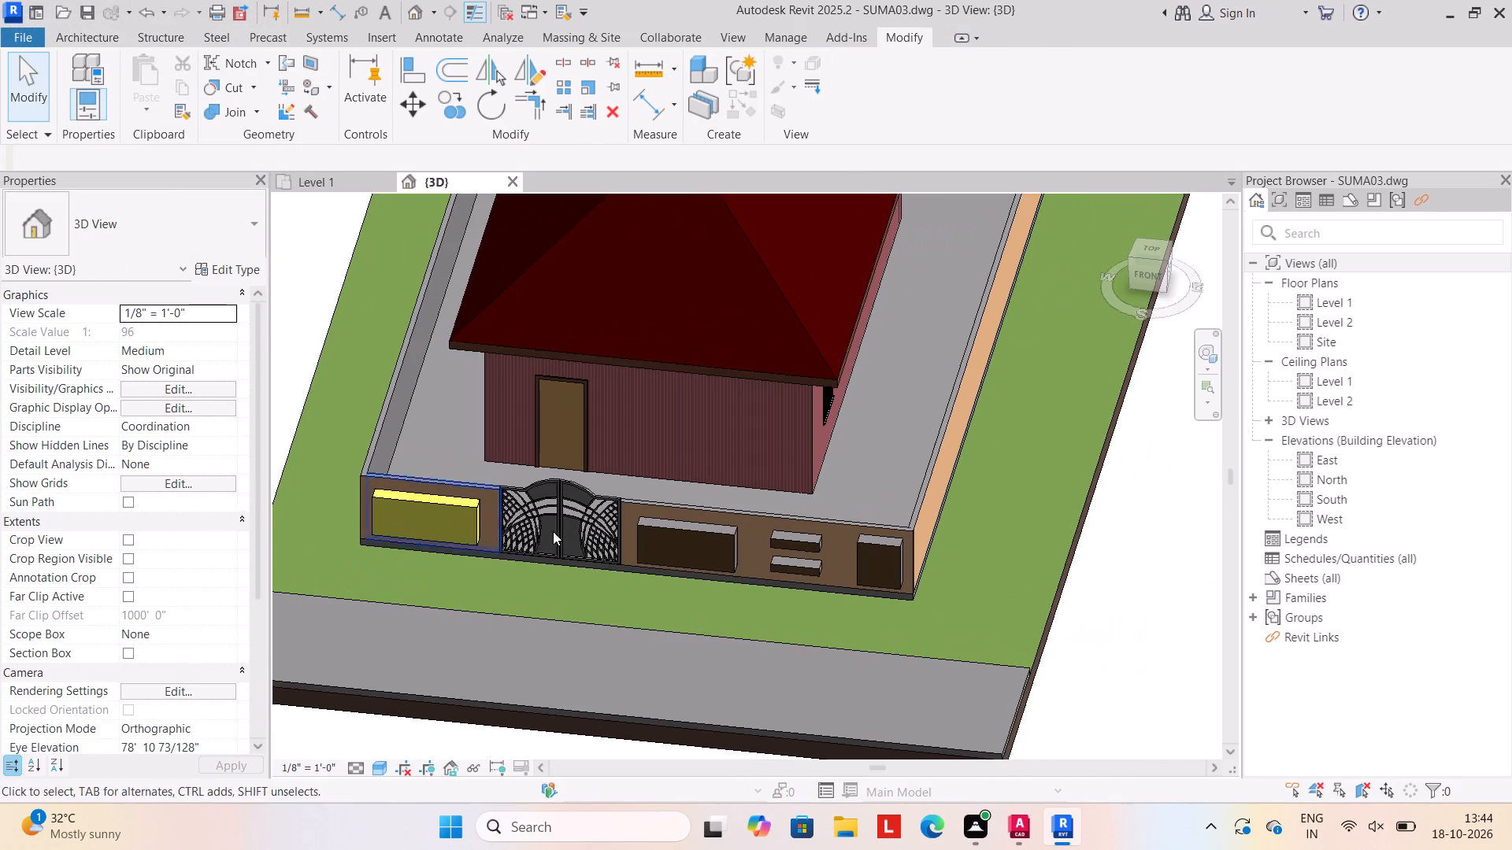
left_click(729, 539)
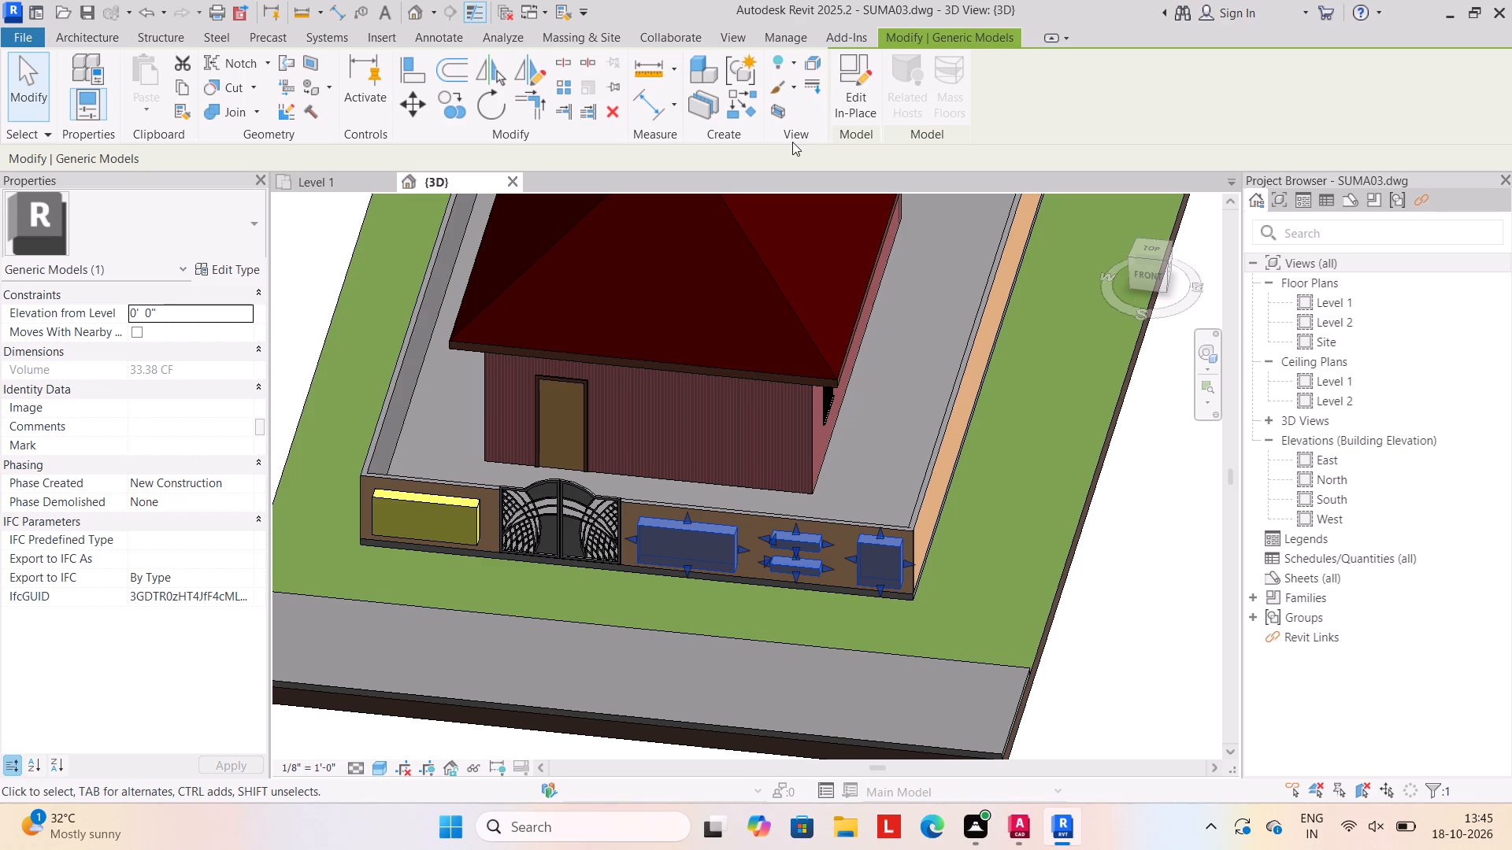
left_click(858, 110)
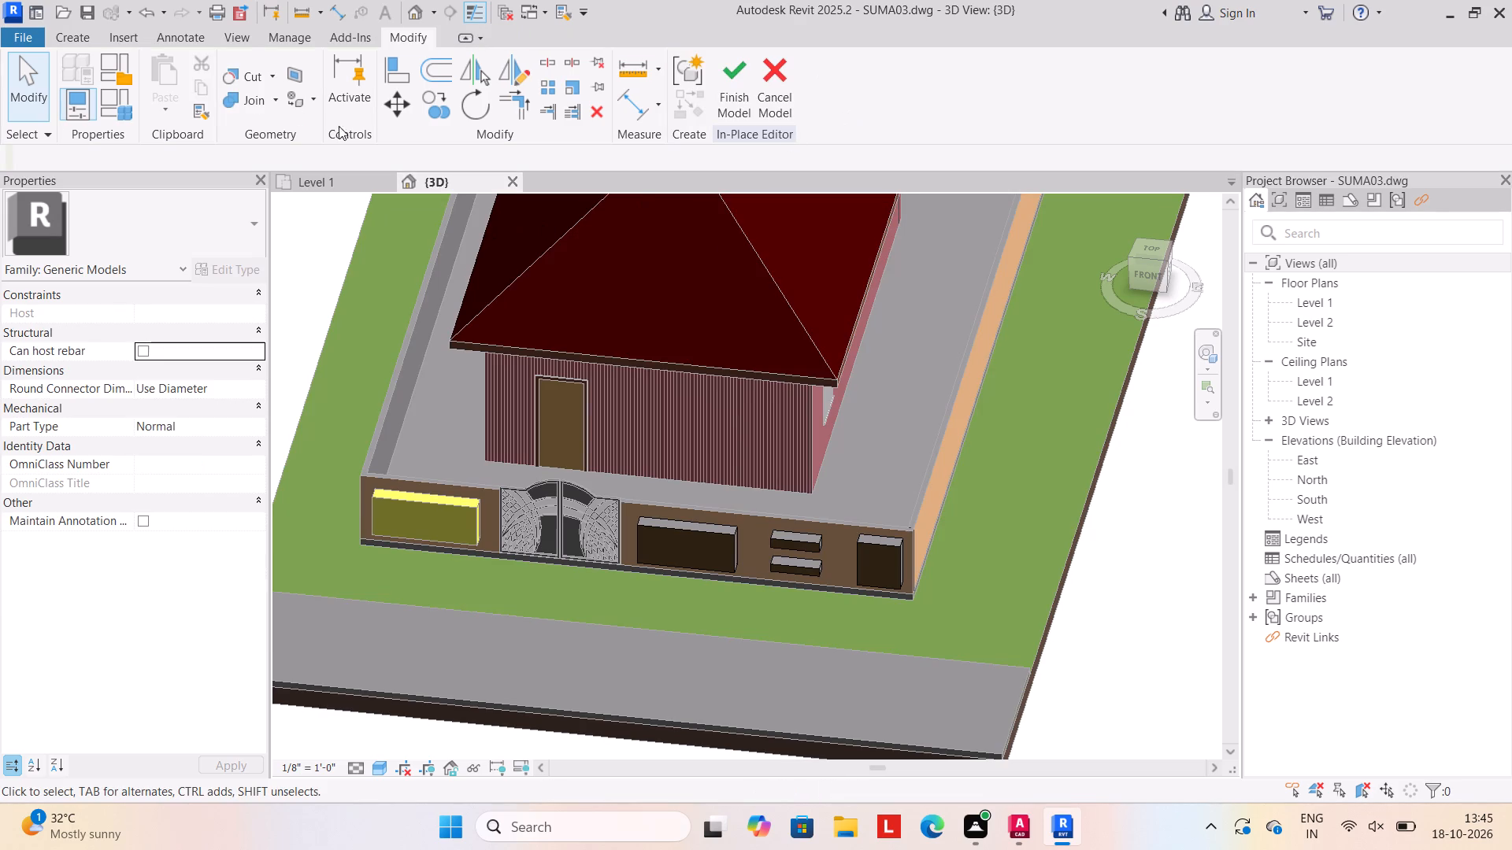
left_click(313, 92)
left_click(310, 135)
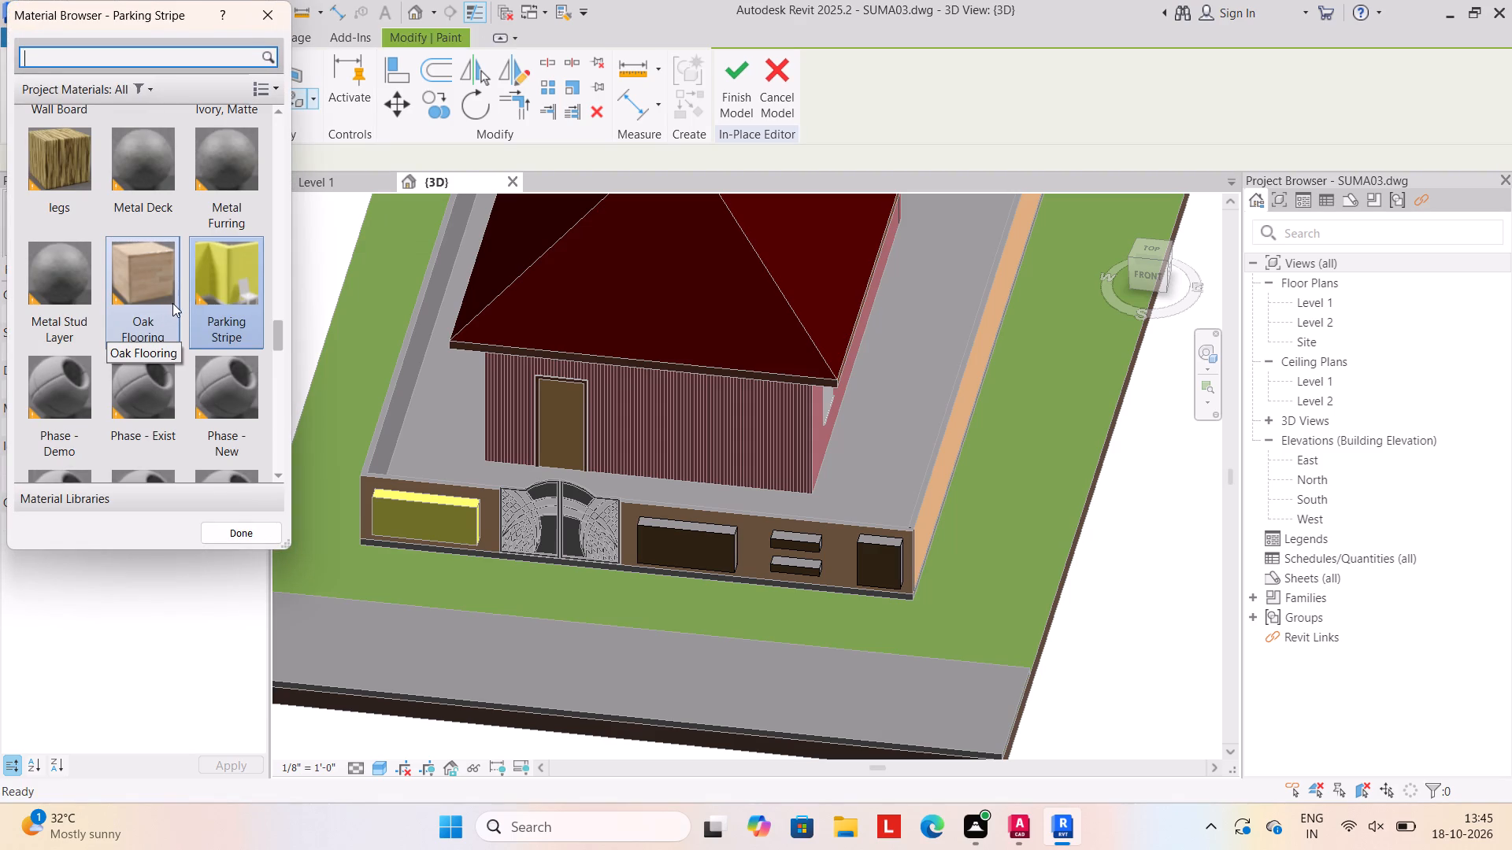
left_click(71, 141)
scroll(658, 496, "up", 3)
scroll(696, 564, "up", 5)
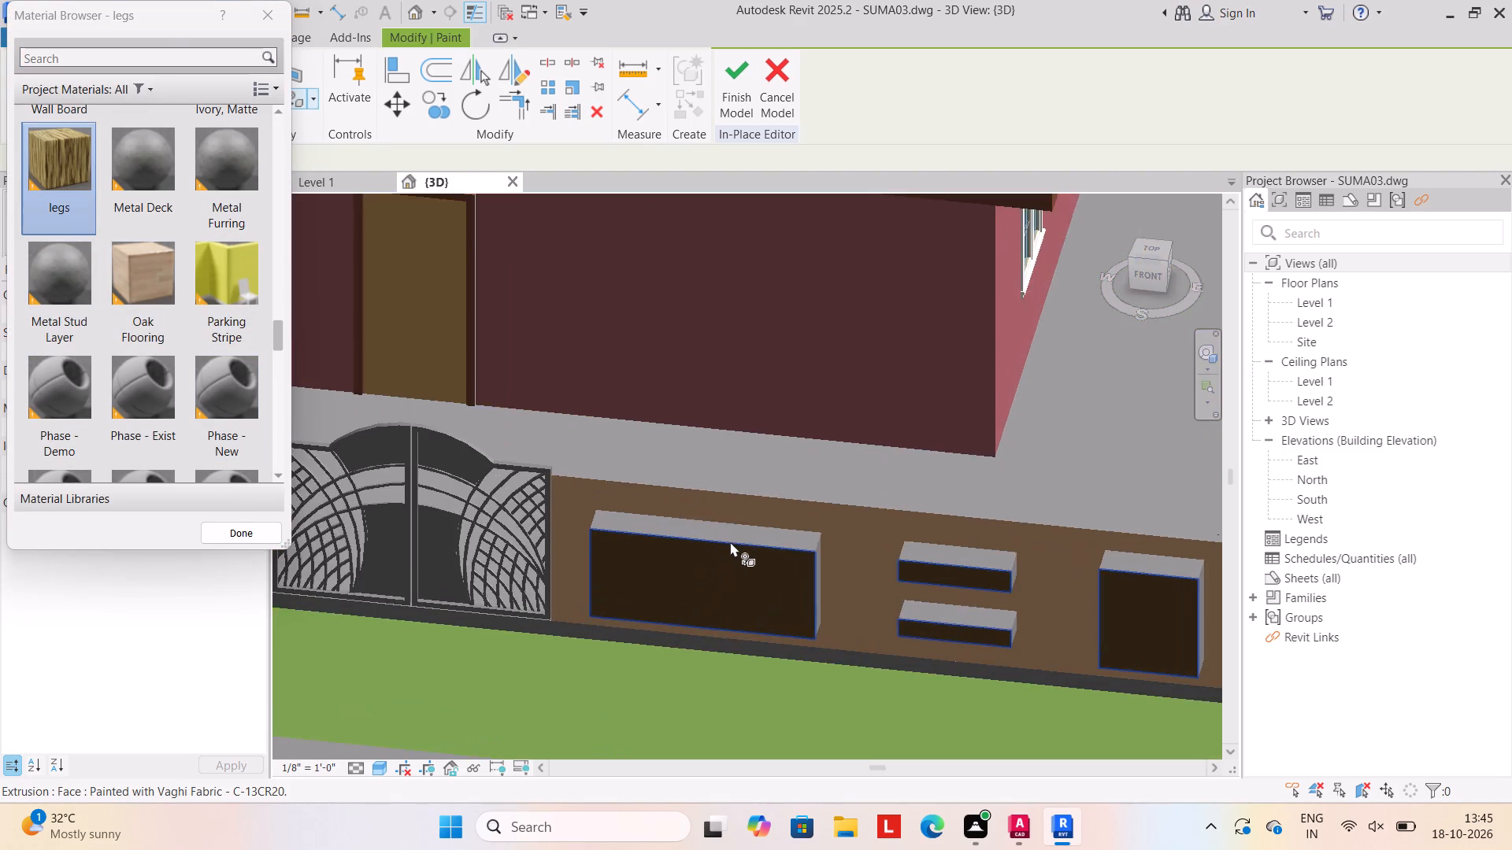
scroll(730, 541, "up", 6)
left_click(730, 523)
Paint the top faces of the two small brown blocks and the corner panel with the legs material.
scroll(734, 526, "down", 2)
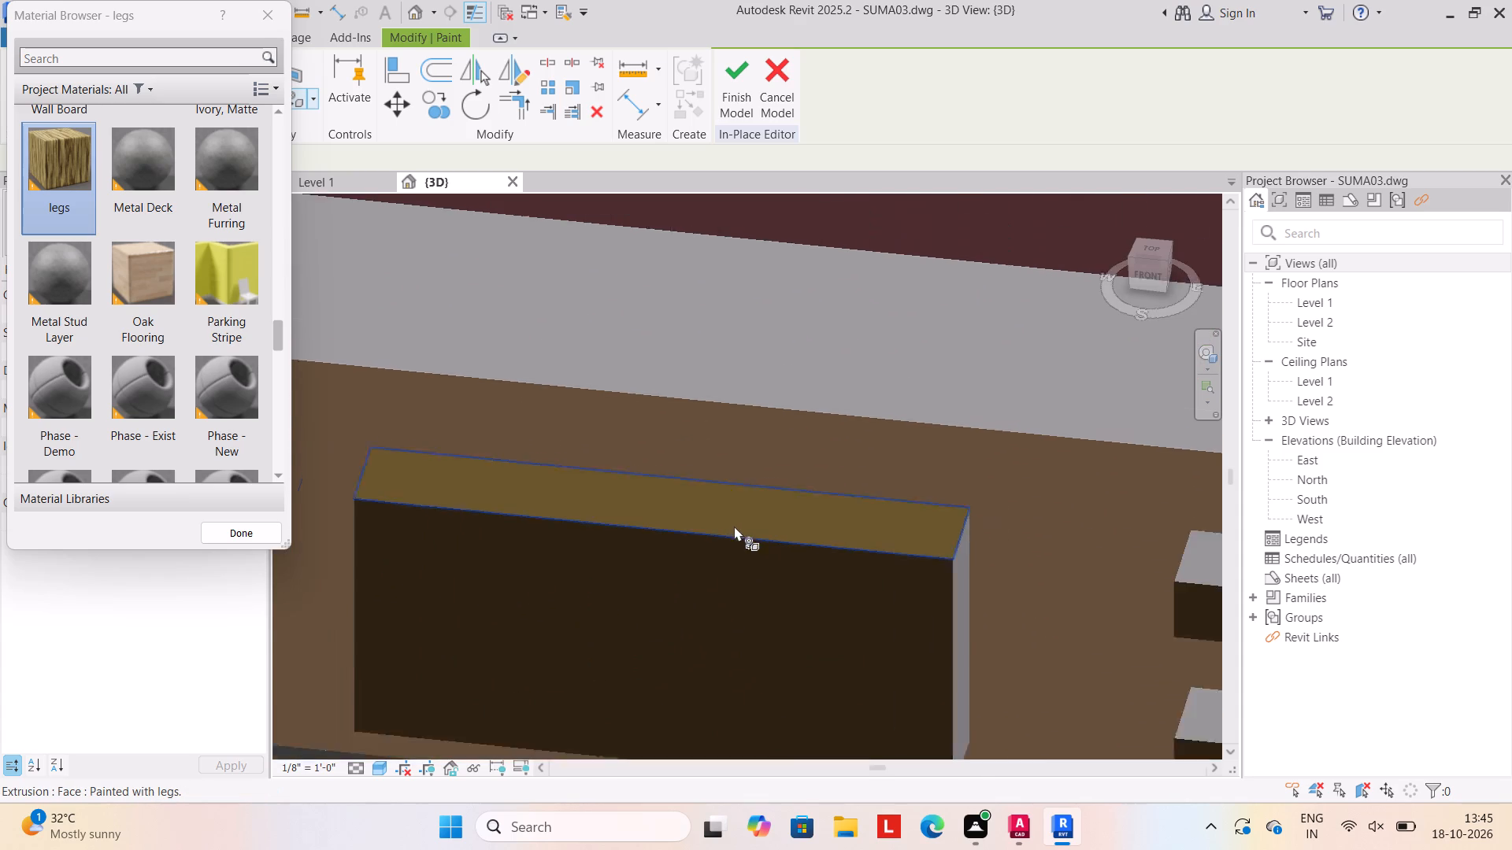
scroll(734, 526, "down", 7)
scroll(899, 528, "up", 8)
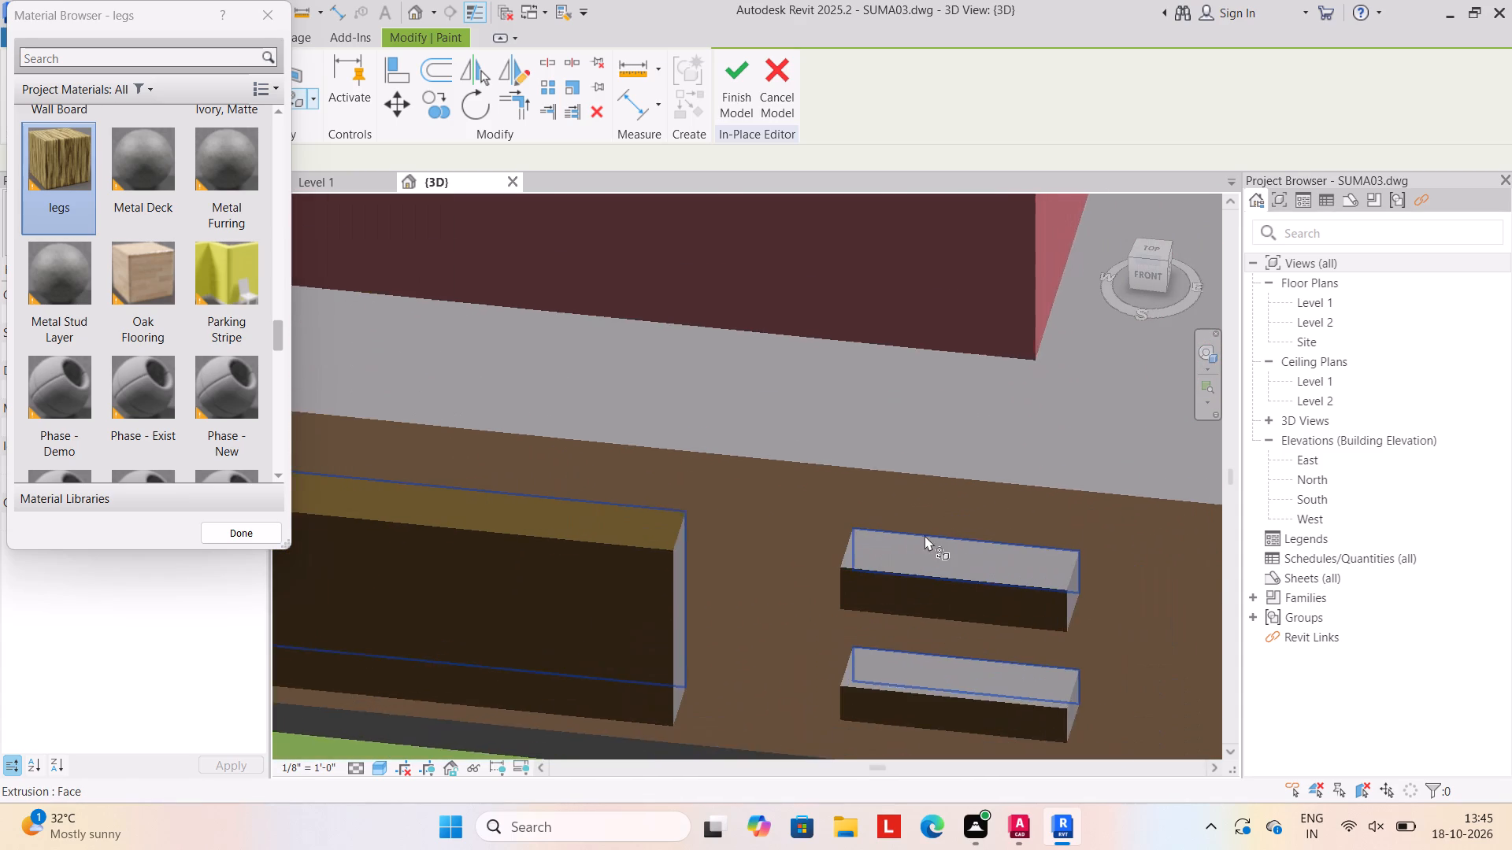
left_click(934, 567)
scroll(973, 597, "down", 5)
scroll(1005, 671, "up", 4)
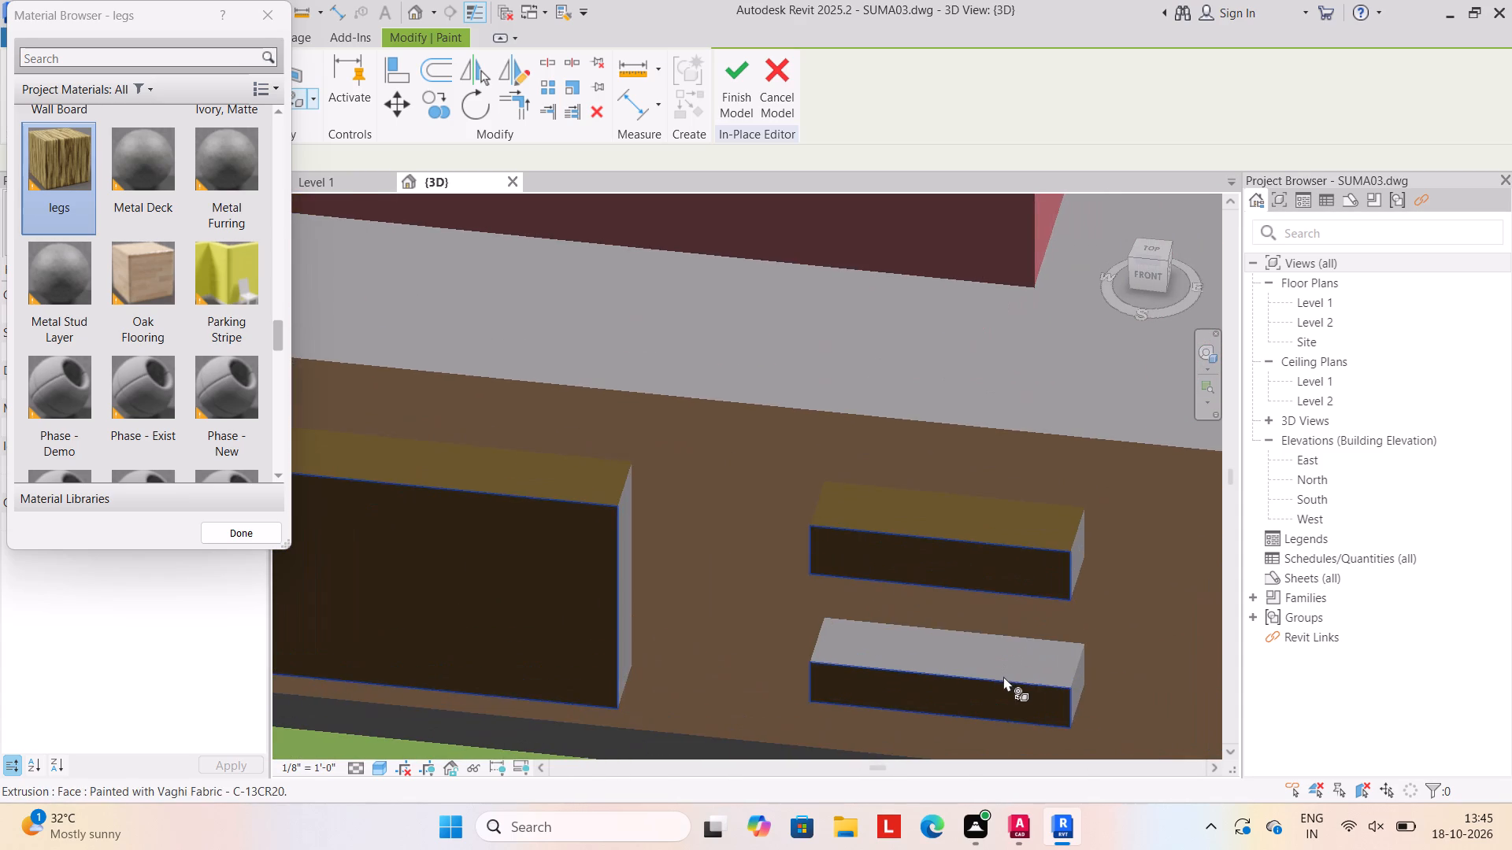
left_click(1002, 667)
scroll(1012, 664, "down", 5)
scroll(919, 657, "down", 2)
middle_click_drag(881, 641, 830, 615)
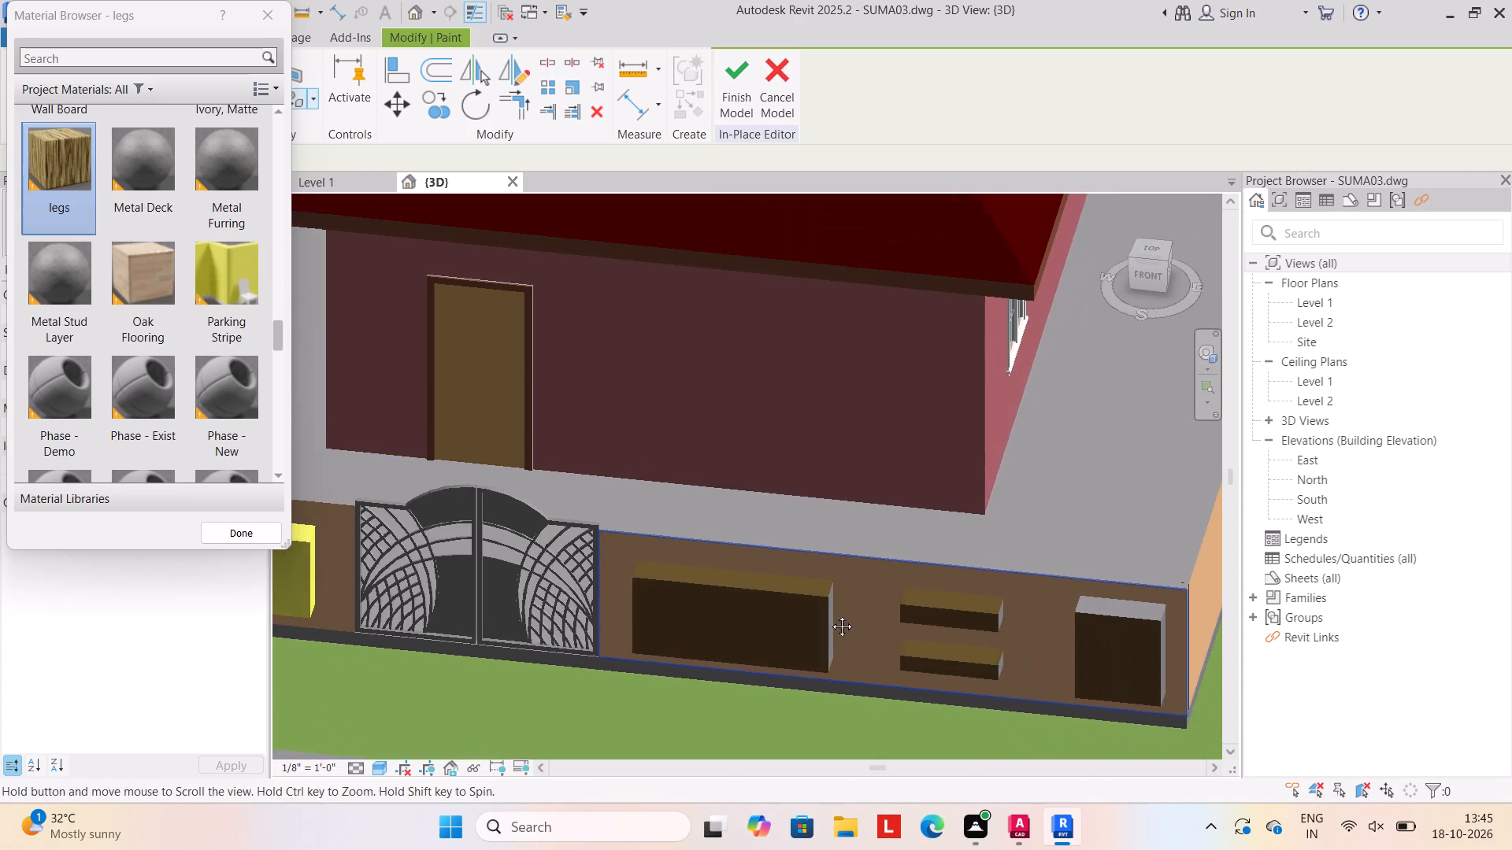
middle_click_drag(830, 615, 663, 575)
scroll(950, 571, "up", 9)
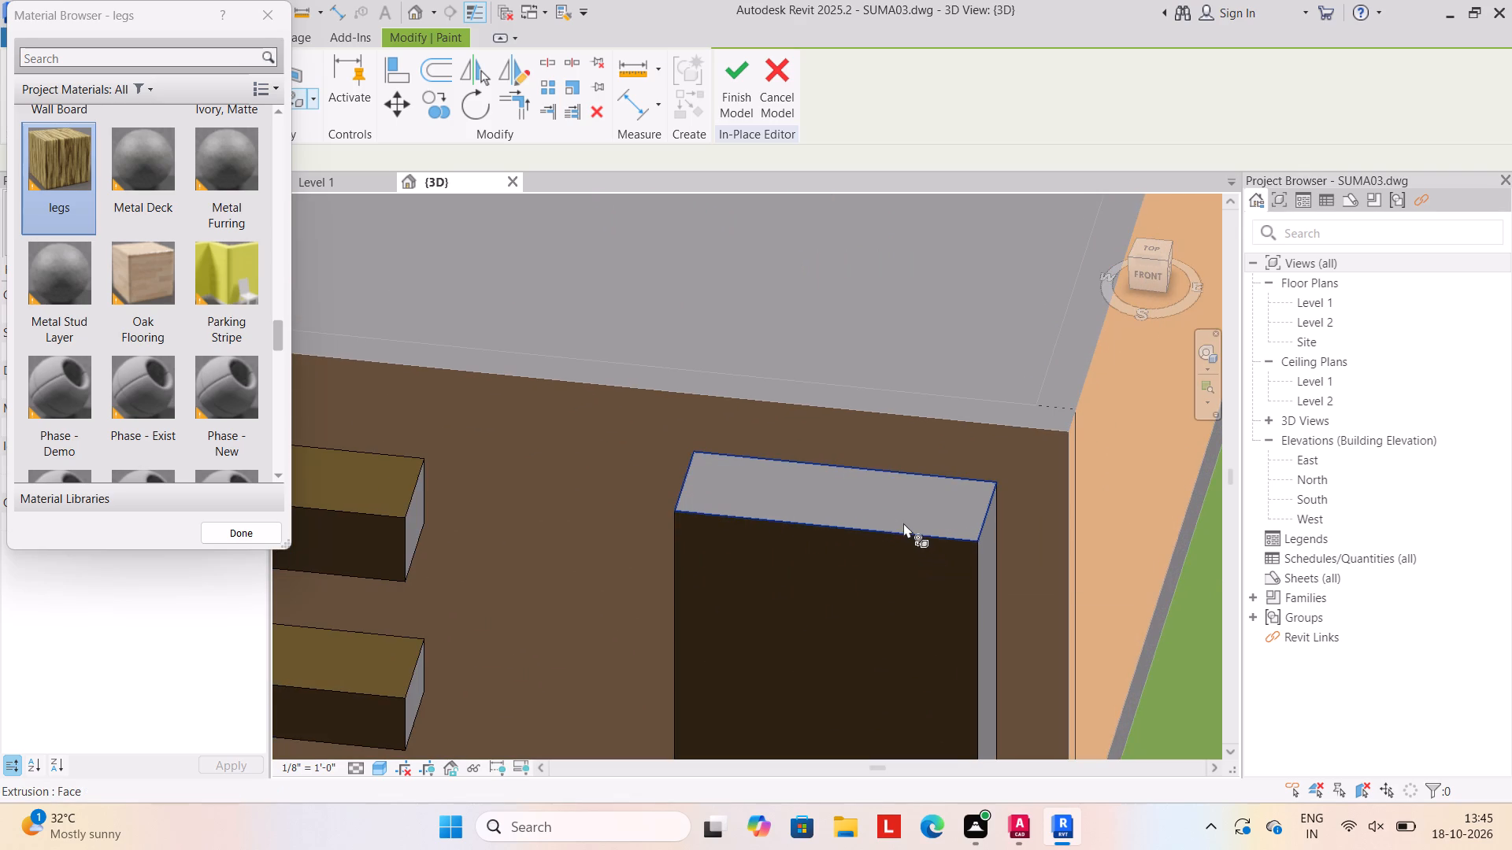
left_click(903, 523)
Paint the brown corner panel's end face farthest from the gate with the legs material.
scroll(873, 566, "down", 12)
middle_click_drag(839, 560, 838, 552)
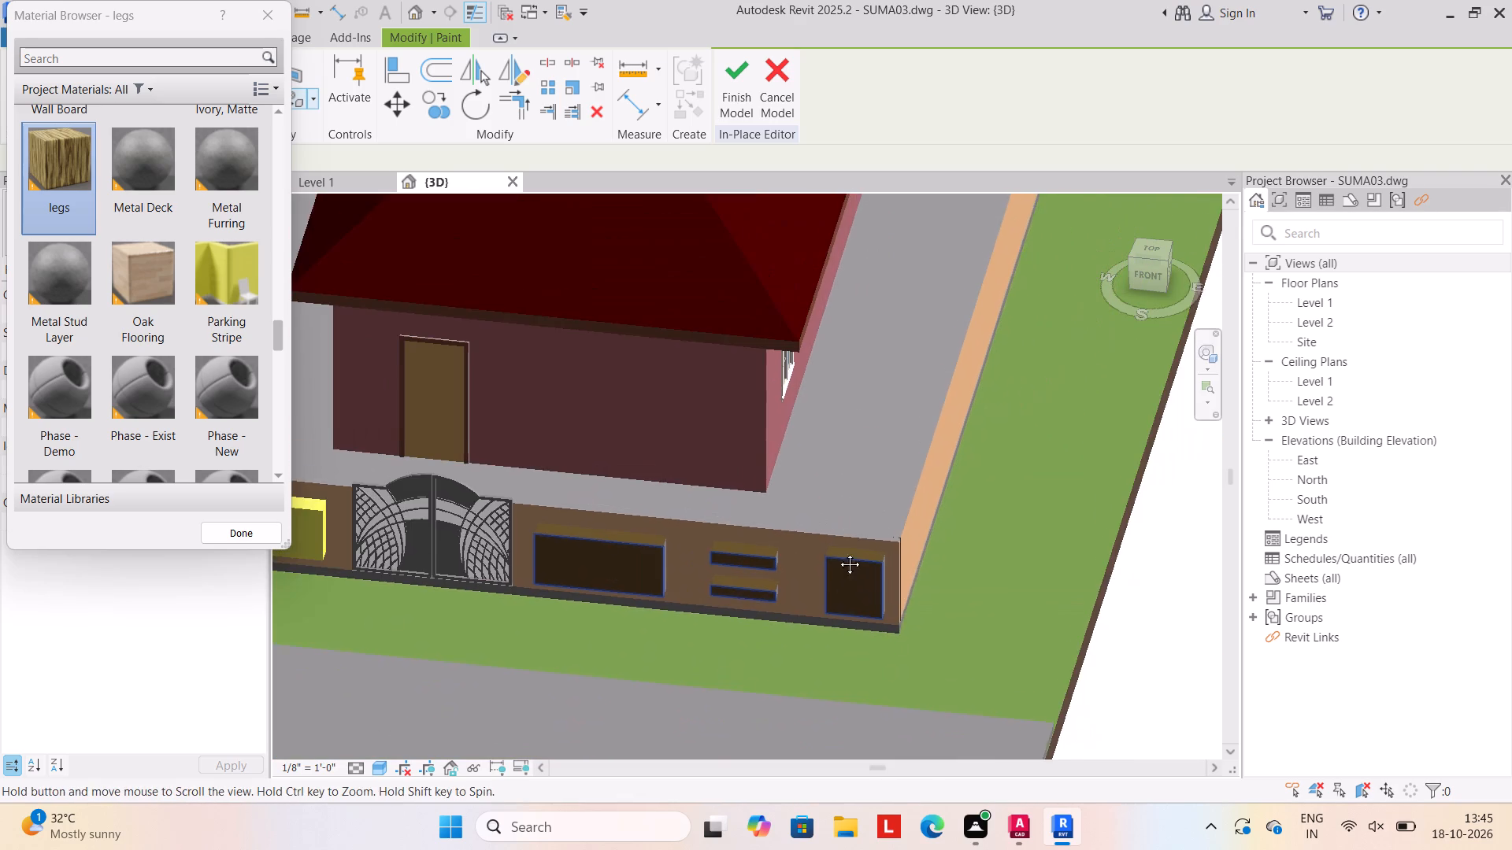
middle_click_drag(838, 552, 813, 457)
scroll(817, 460, "up", 1)
middle_click_drag(845, 541, 770, 545, "shift")
middle_click_drag(604, 533, 819, 408)
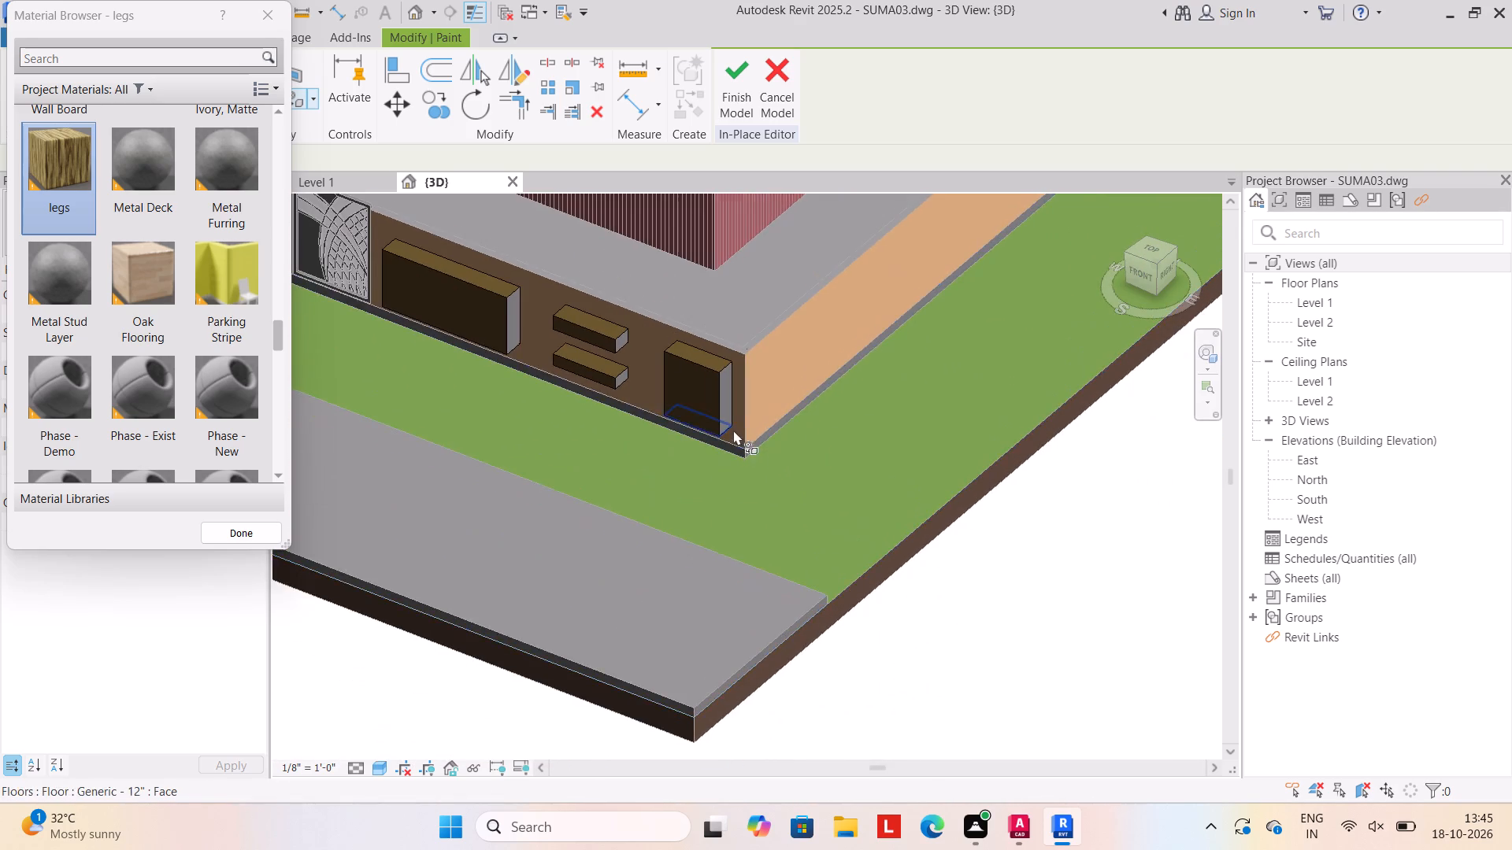
scroll(733, 430, "up", 8)
left_click(706, 386)
Paint the end faces farthest from the gate on the large brown panel and both small blocks with the legs material.
scroll(627, 437, "down", 5)
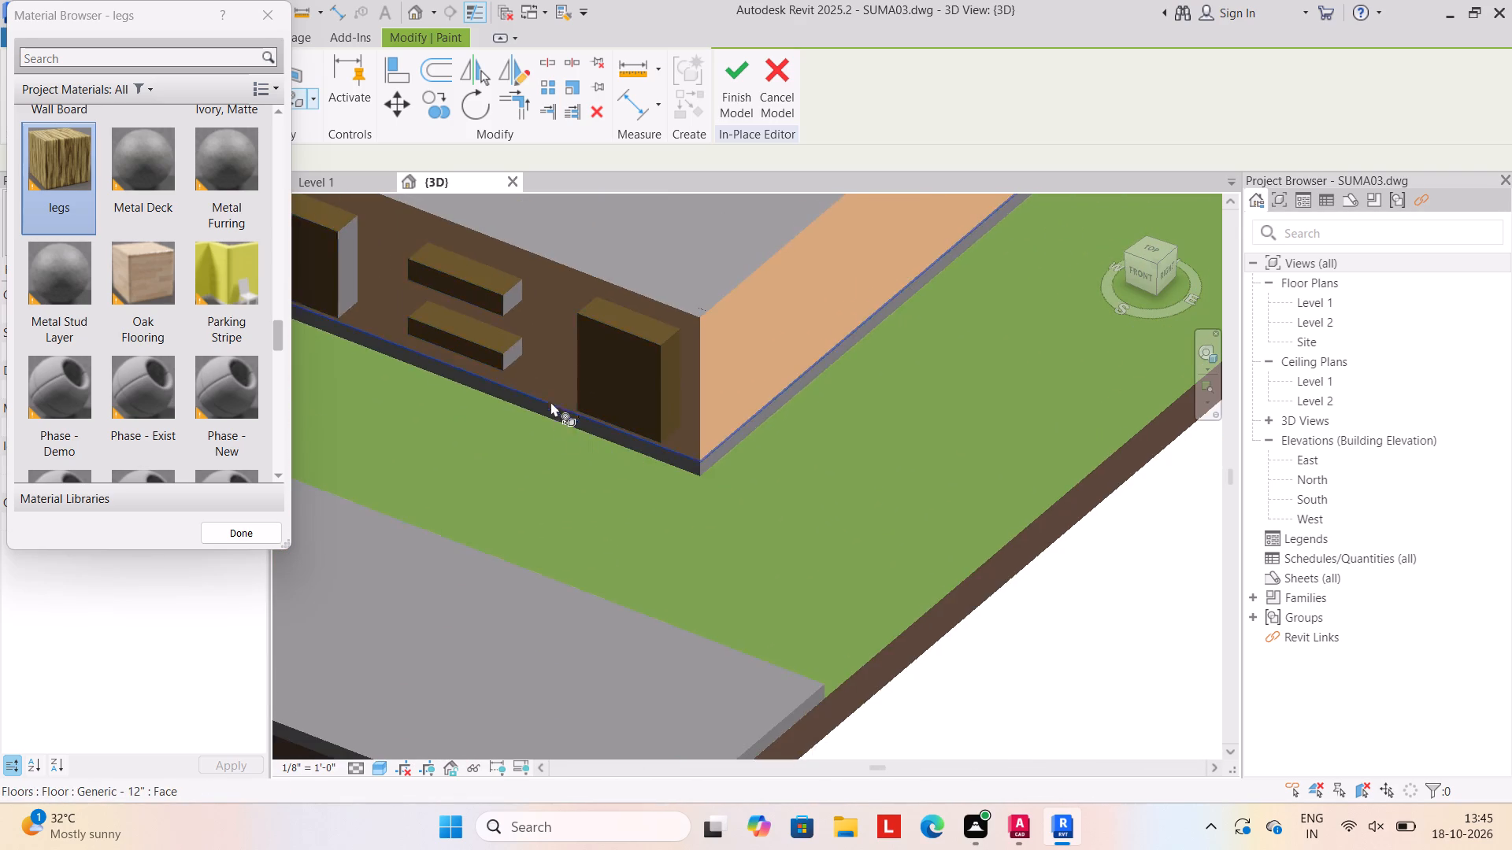
middle_click_drag(549, 394, 712, 463)
scroll(522, 346, "up", 7)
left_click(495, 391)
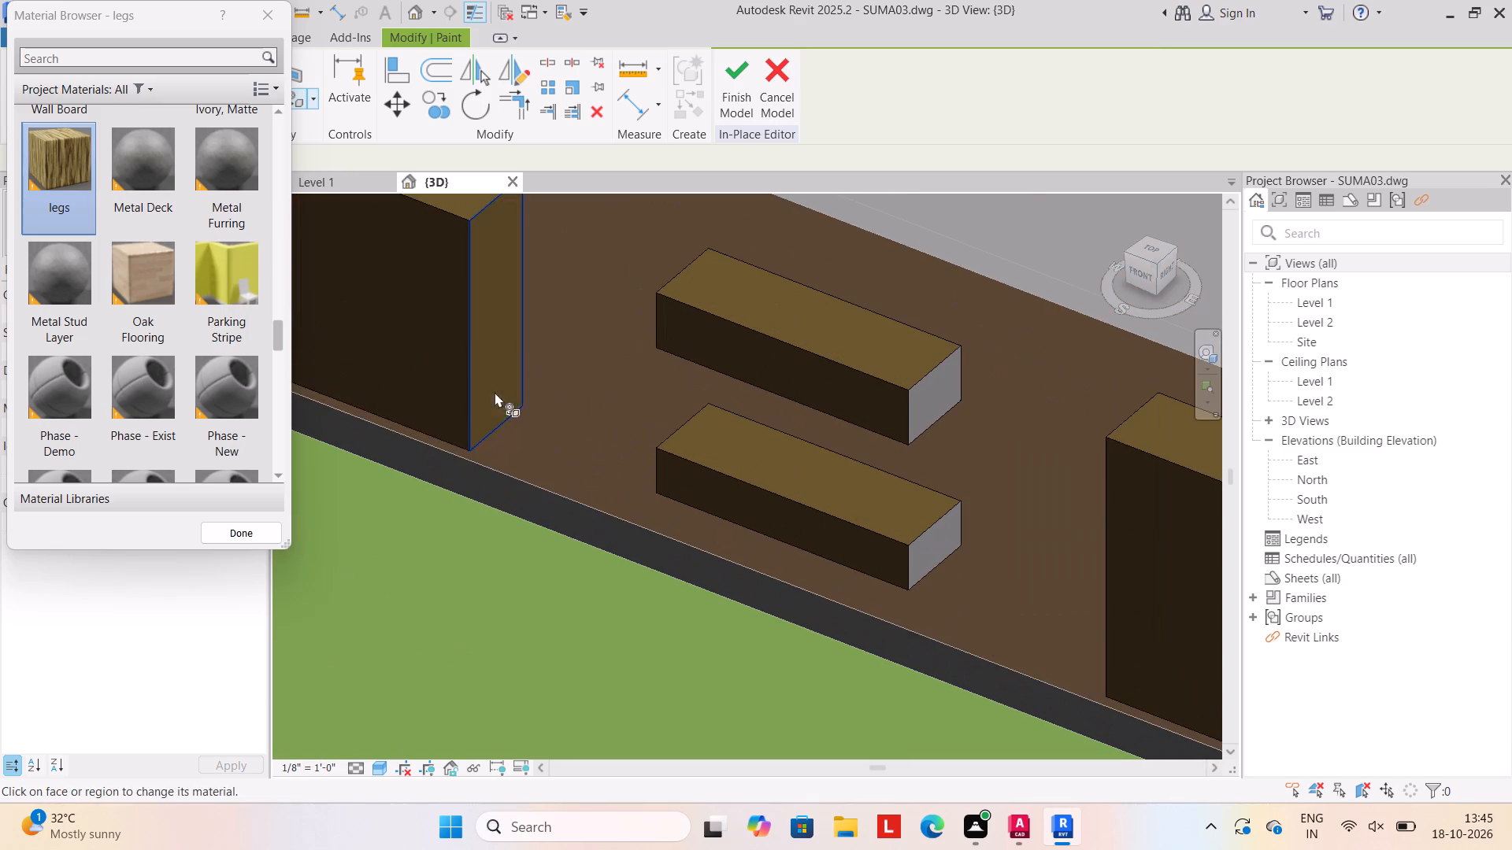
scroll(911, 391, "up", 3)
left_click(934, 403)
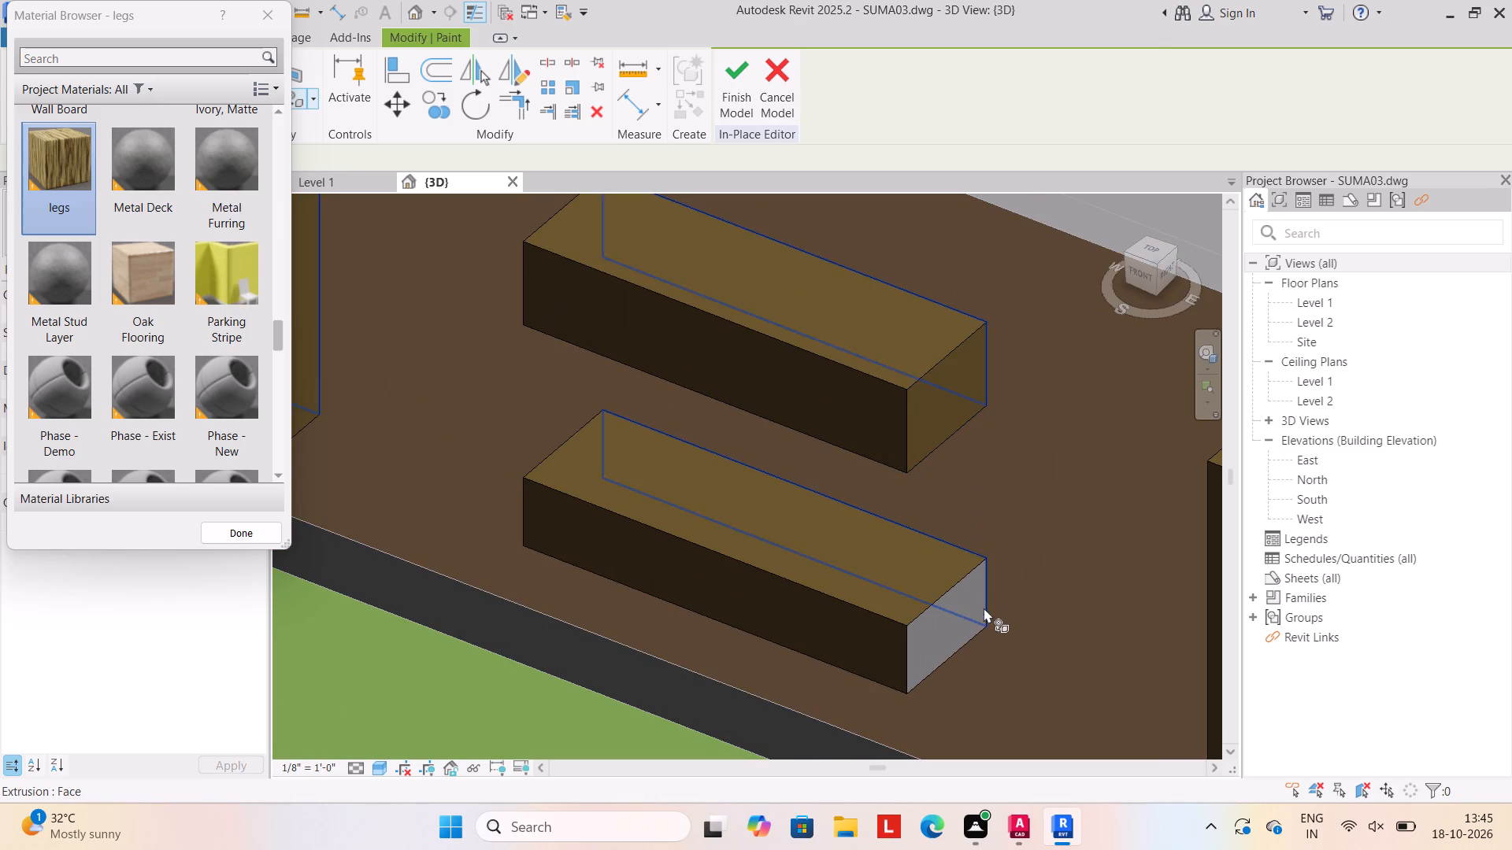
left_click(953, 630)
Paint the large brown panel's gate-side end face with the legs material.
scroll(954, 601, "down", 11)
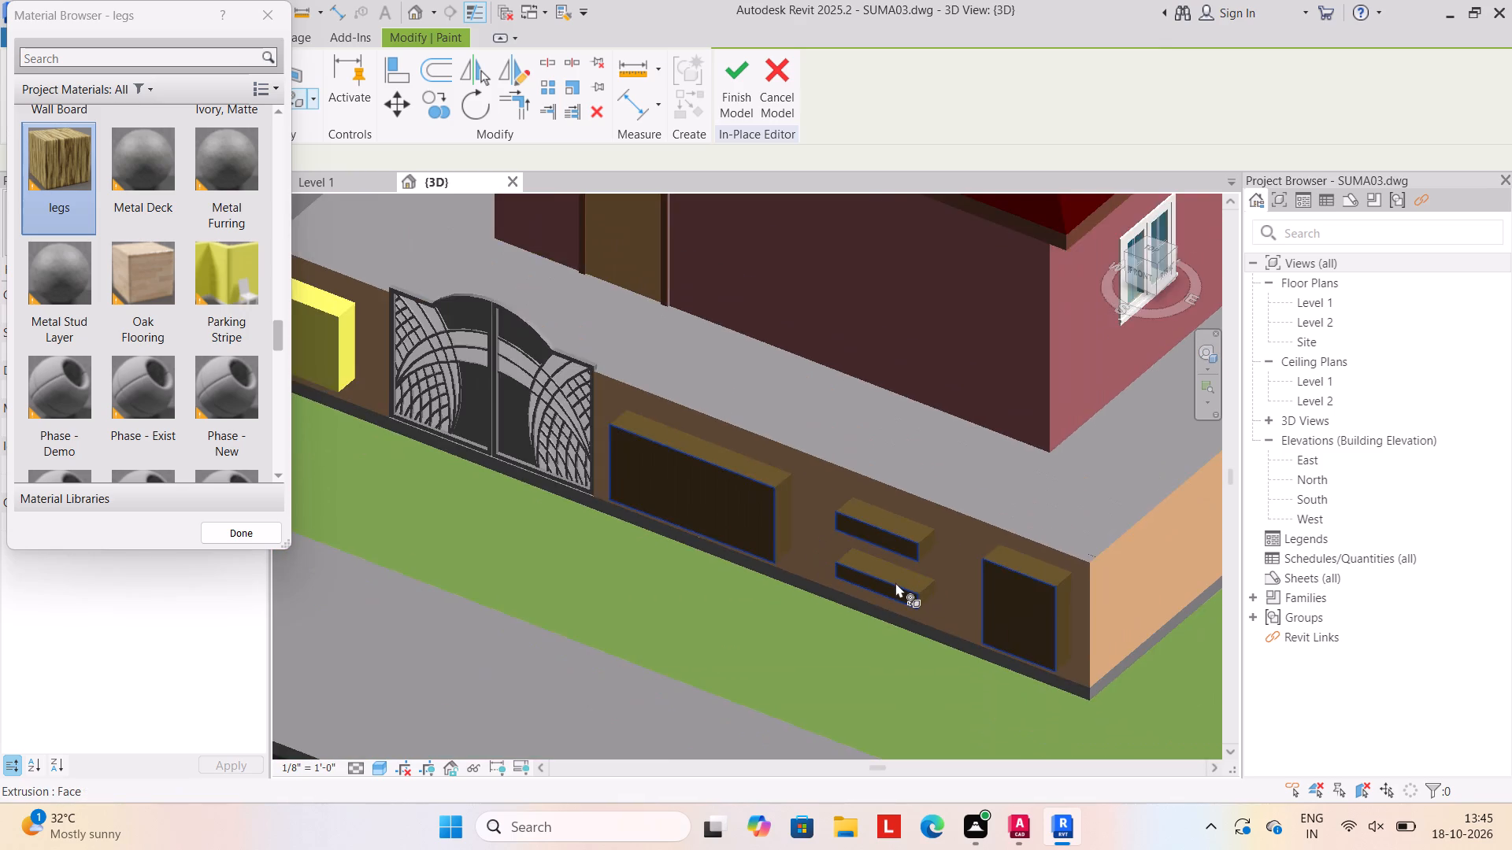
scroll(890, 587, "down", 3)
middle_click_drag(841, 633, 791, 617)
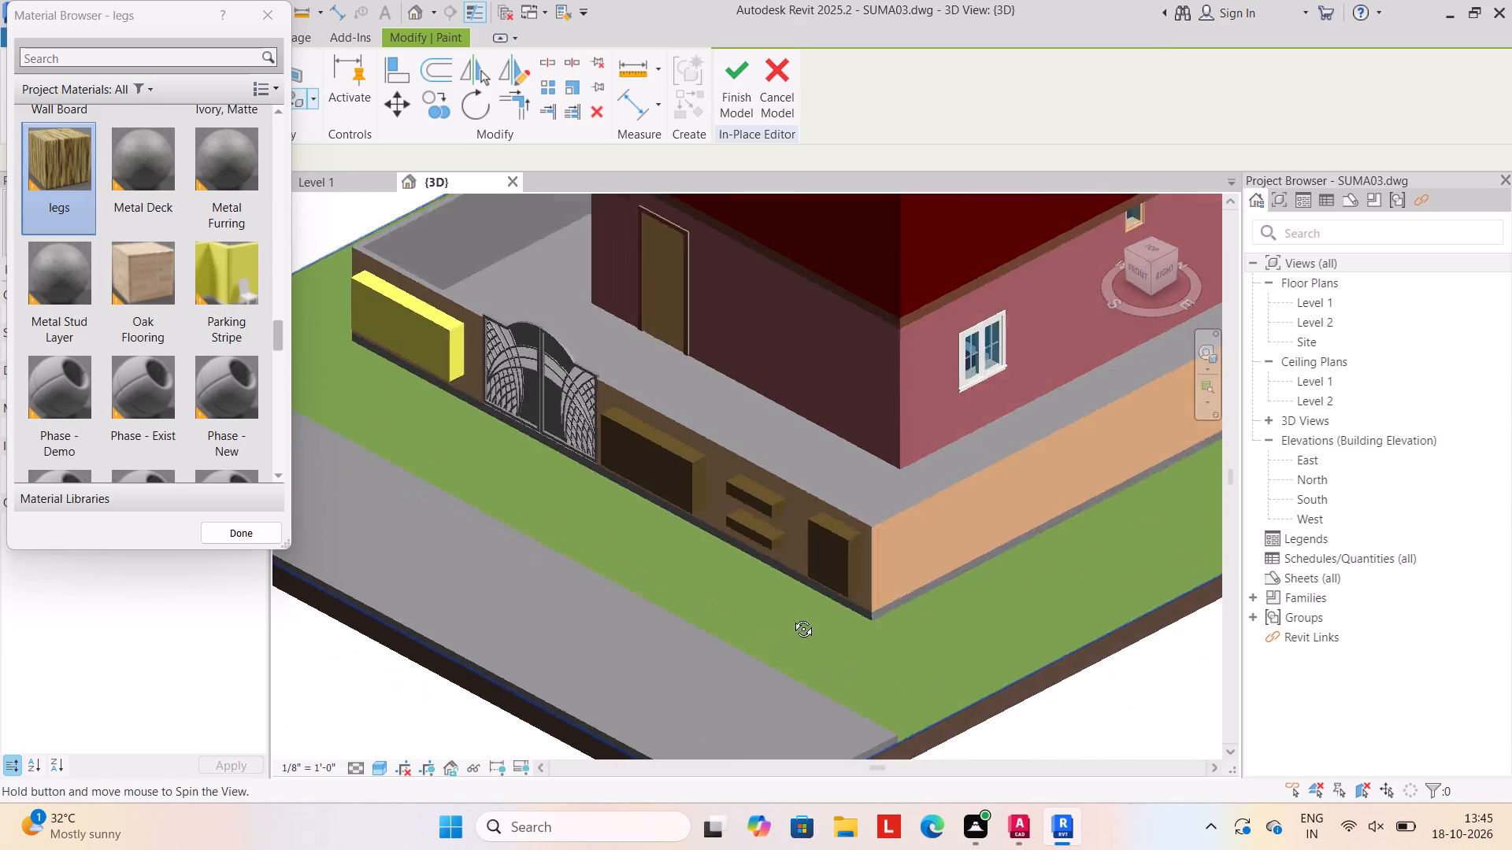
middle_click_drag(791, 617, 1047, 651)
middle_click_drag(1040, 568, 283, 515)
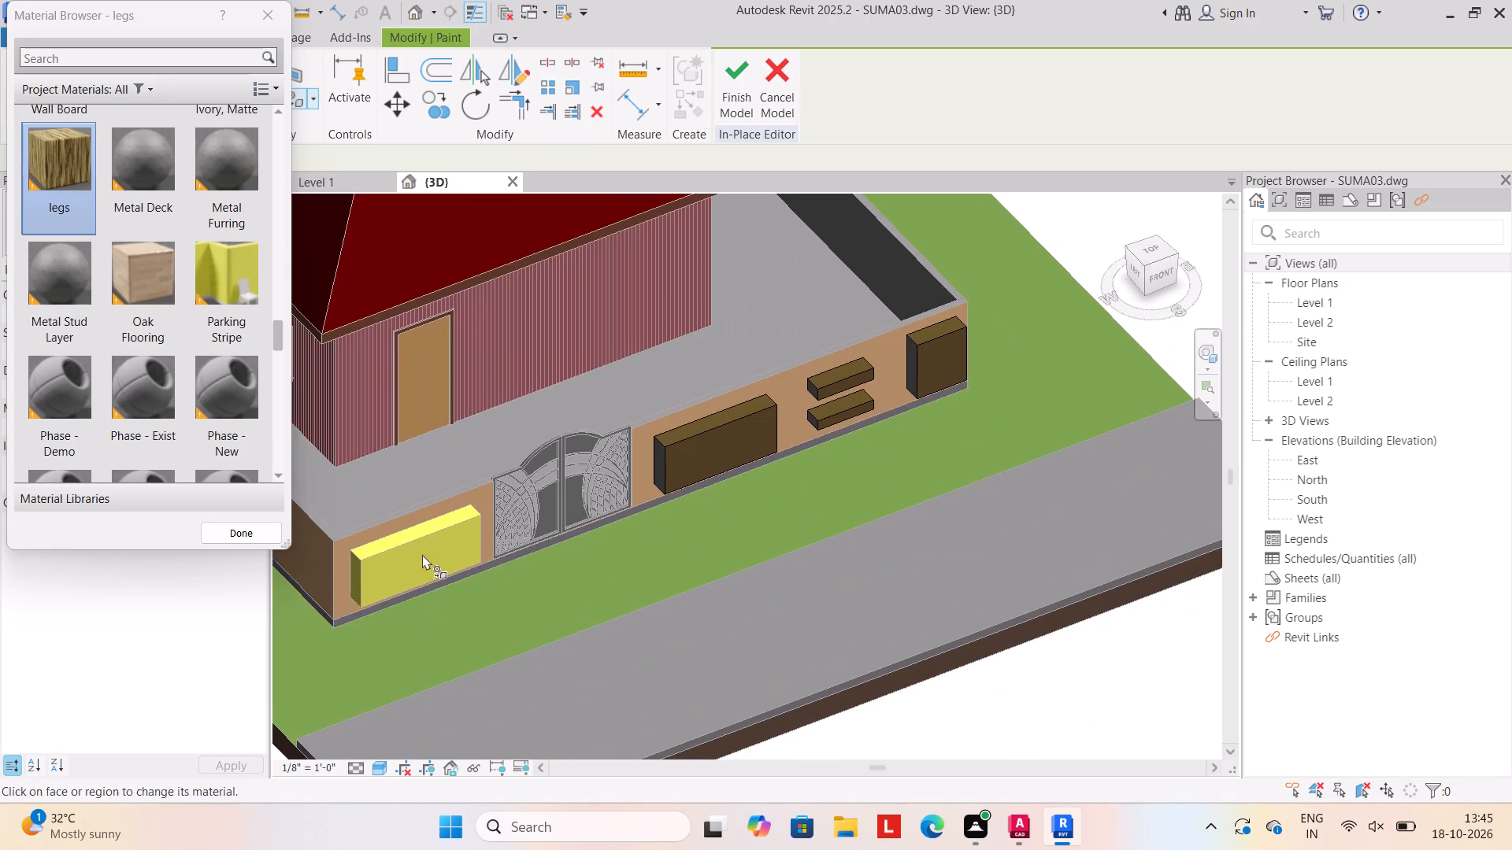
middle_click_drag(532, 562, 552, 566)
middle_click_drag(596, 567, 631, 568, "shift")
scroll(628, 568, "up", 1, "shift")
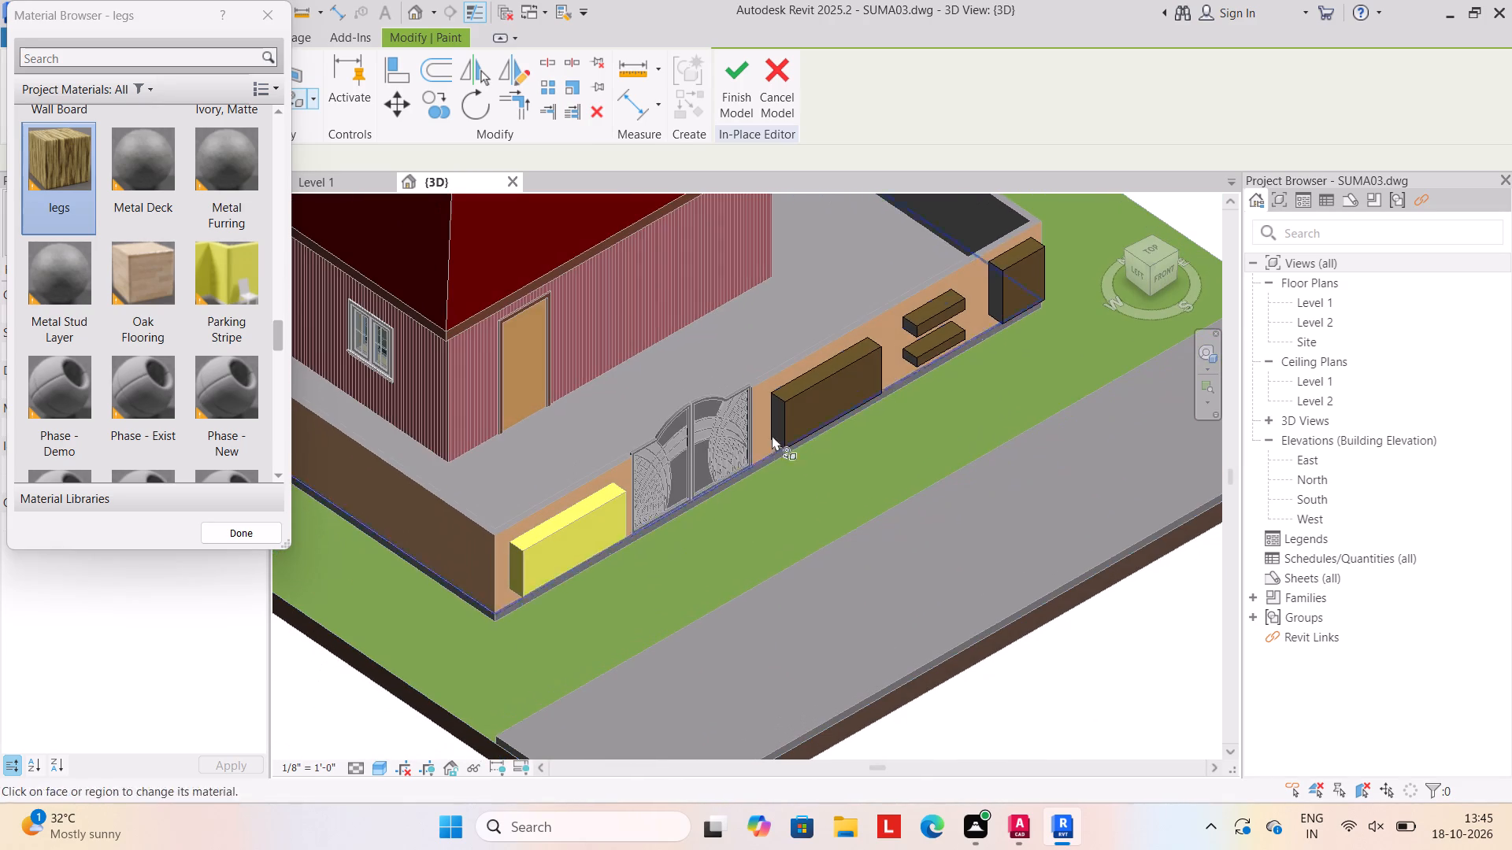
scroll(794, 419, "up", 9)
left_click(784, 455)
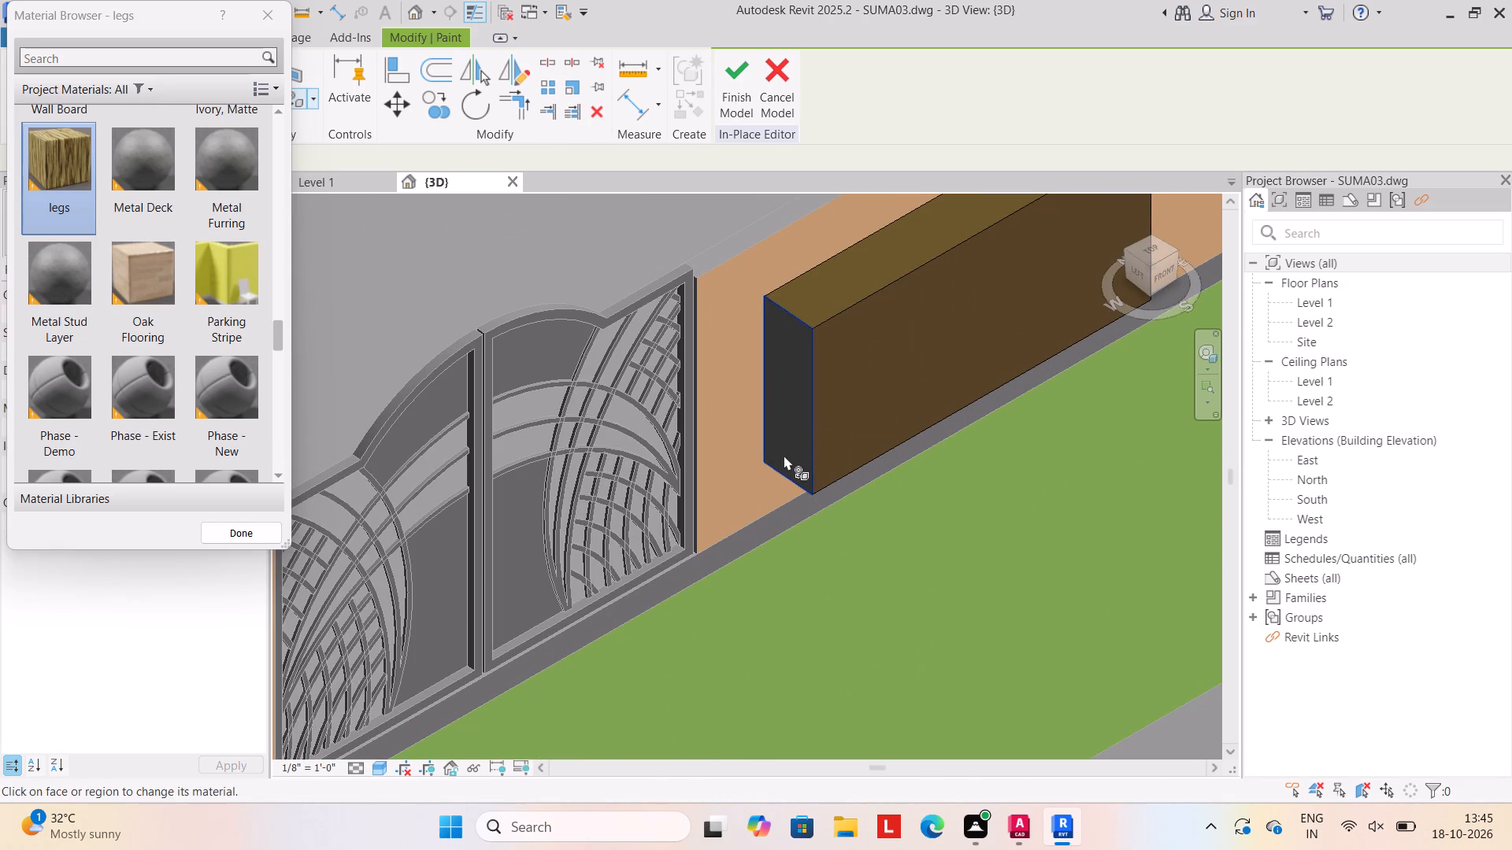
Paint the gate-side end faces of the two small brown blocks with the legs material.
scroll(784, 455, "down", 7)
scroll(951, 334, "up", 7)
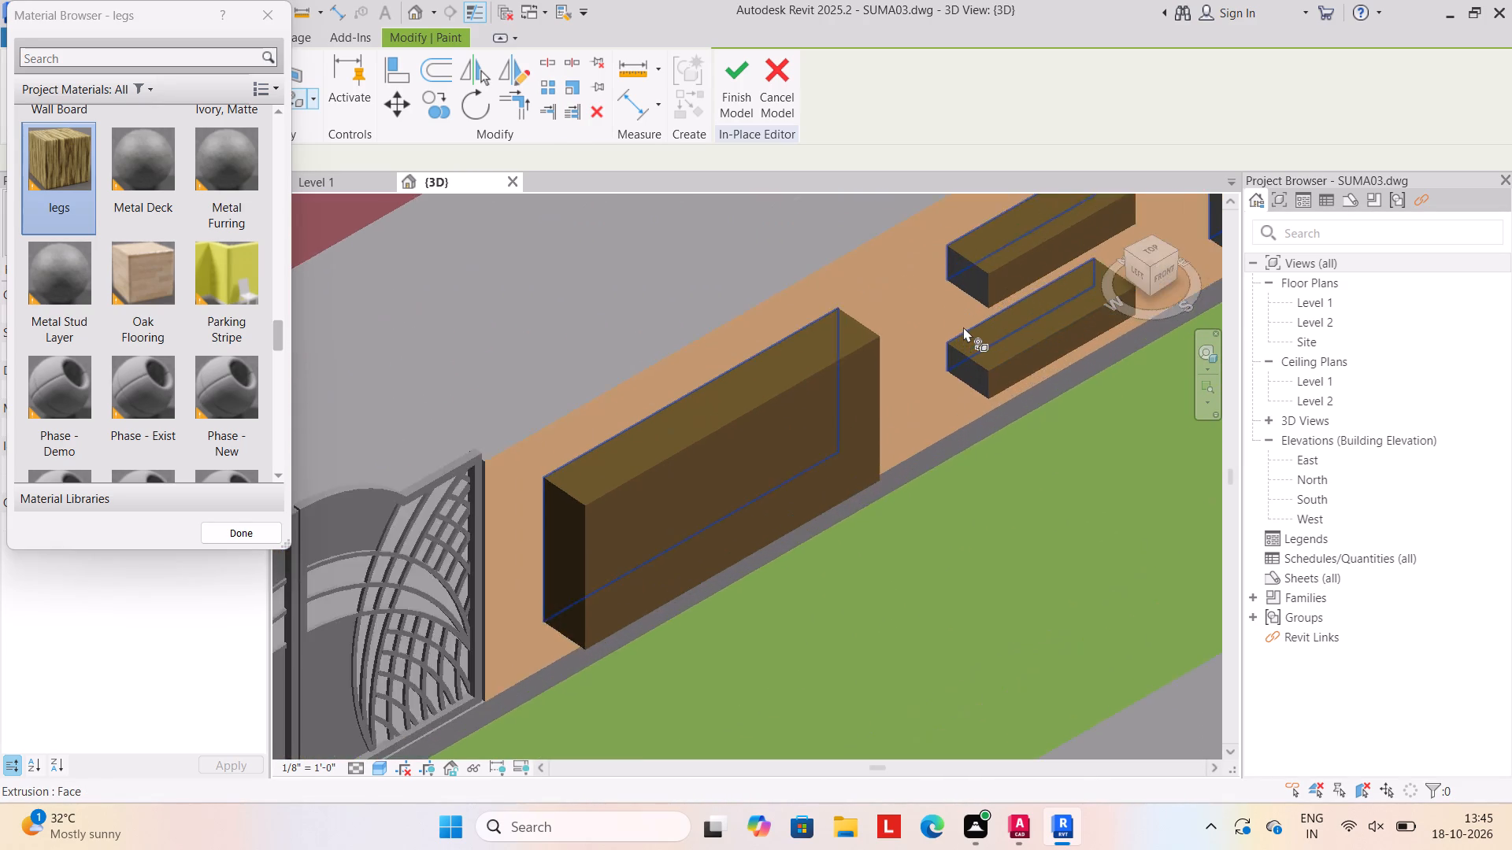
scroll(963, 327, "up", 4)
left_click(976, 414)
left_click(999, 223)
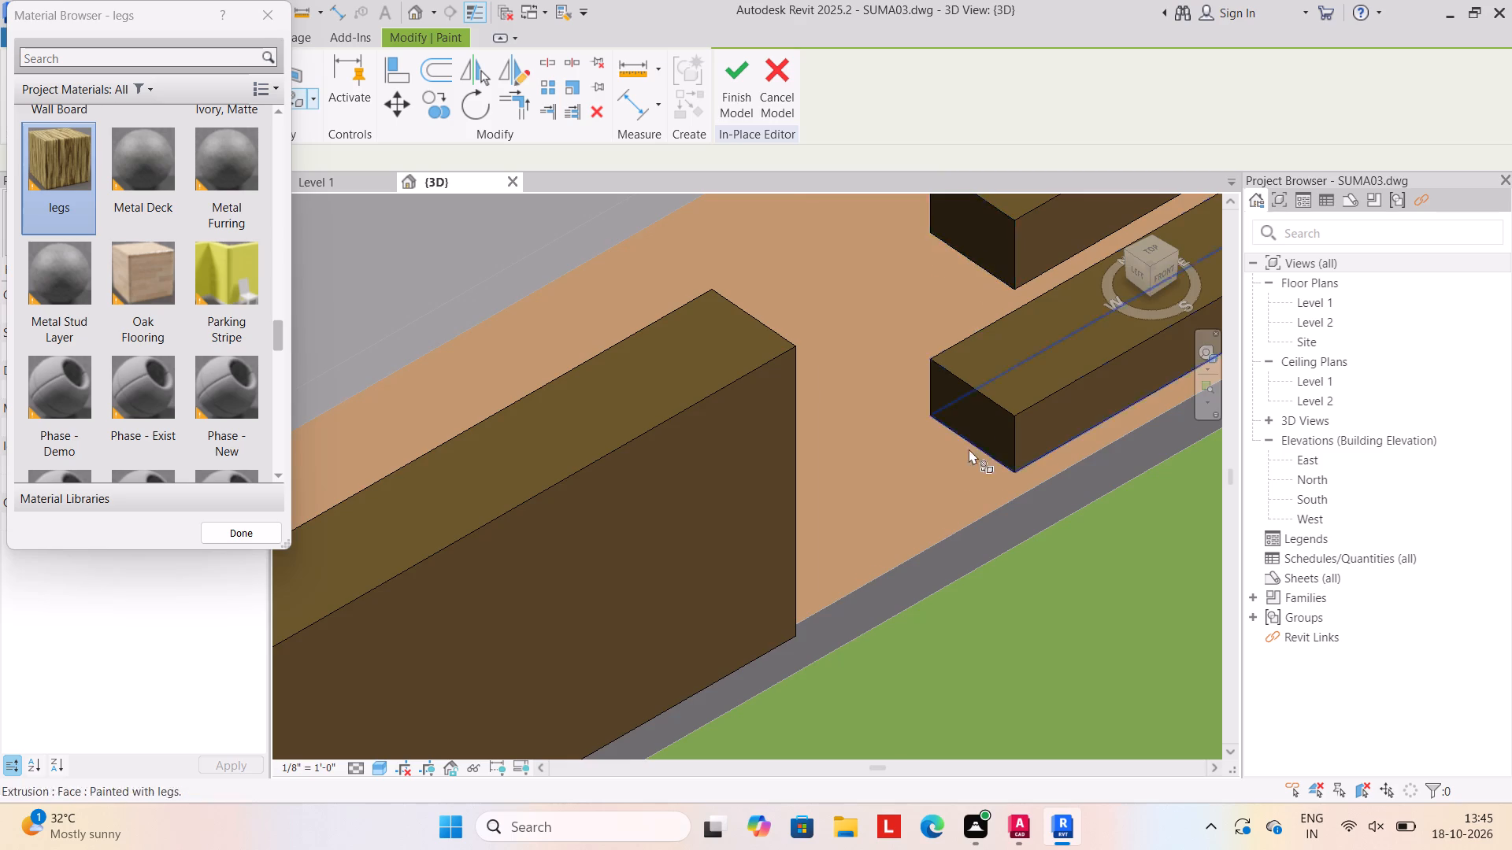
Paint the corner panel's gate-side end face with the legs material and finish the in-place model.
scroll(966, 492, "down", 8)
middle_click_drag(964, 482, 818, 551)
scroll(995, 412, "up", 6)
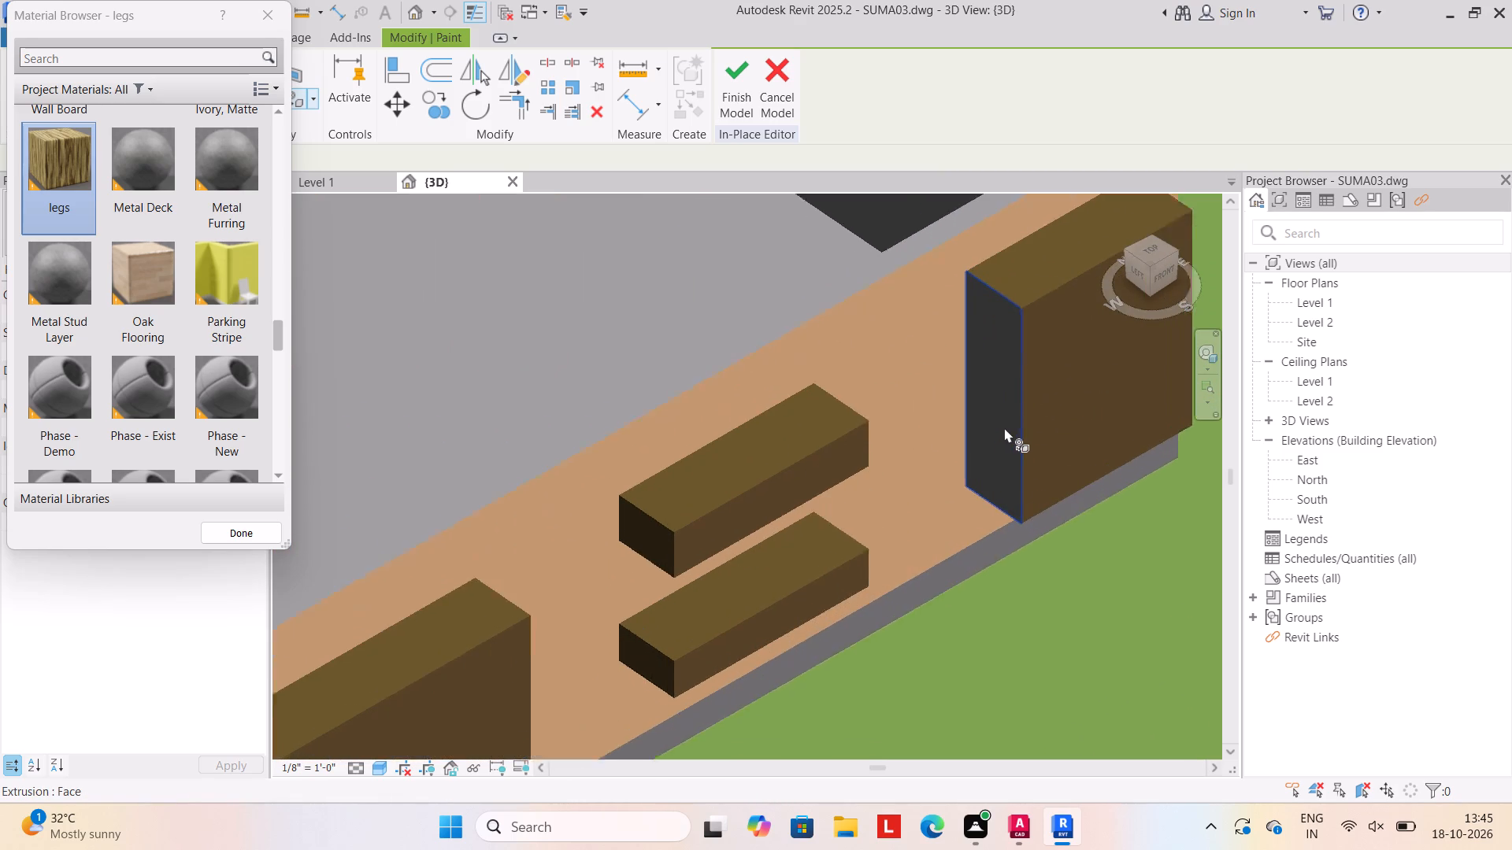
scroll(1004, 427, "up", 1)
left_click(997, 440)
scroll(993, 456, "down", 8)
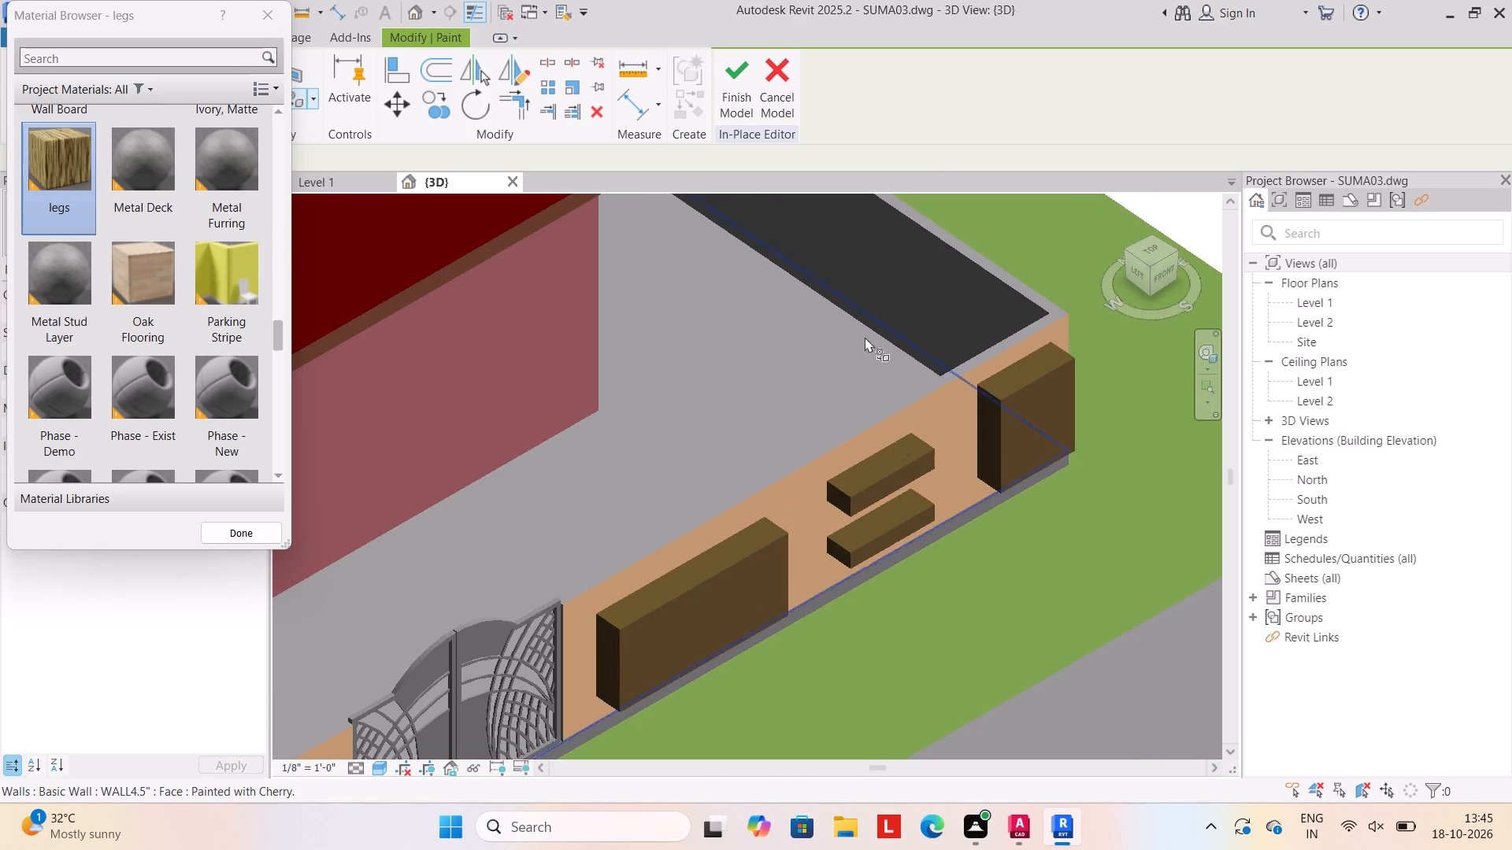
left_click(726, 98)
Examine the painted front compound wall, the house and the side compound wall from several angles.
scroll(788, 487, "down", 4)
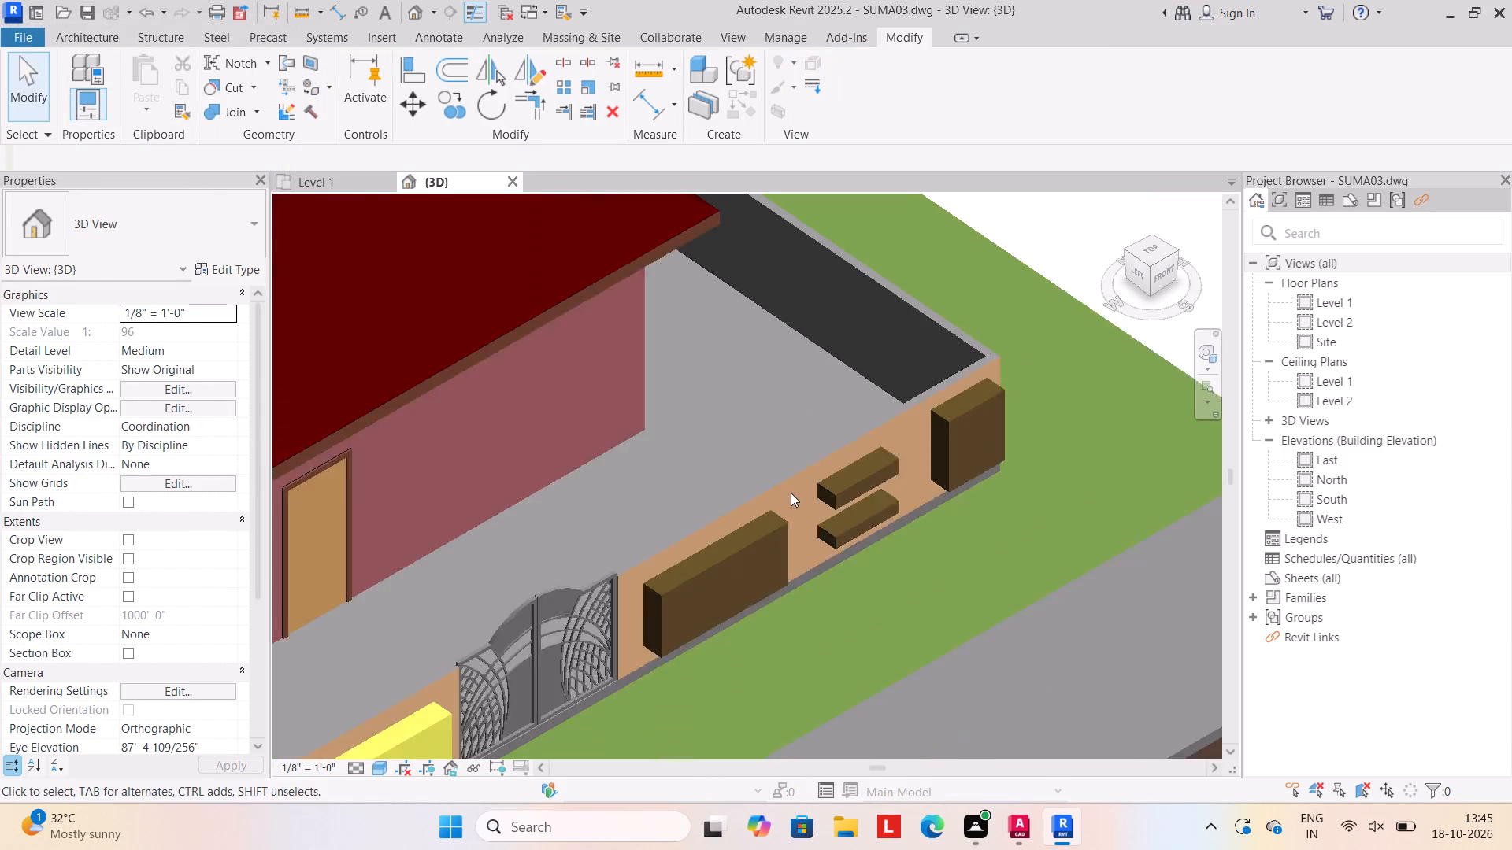
scroll(791, 493, "down", 4)
middle_click_drag(846, 580, 728, 519)
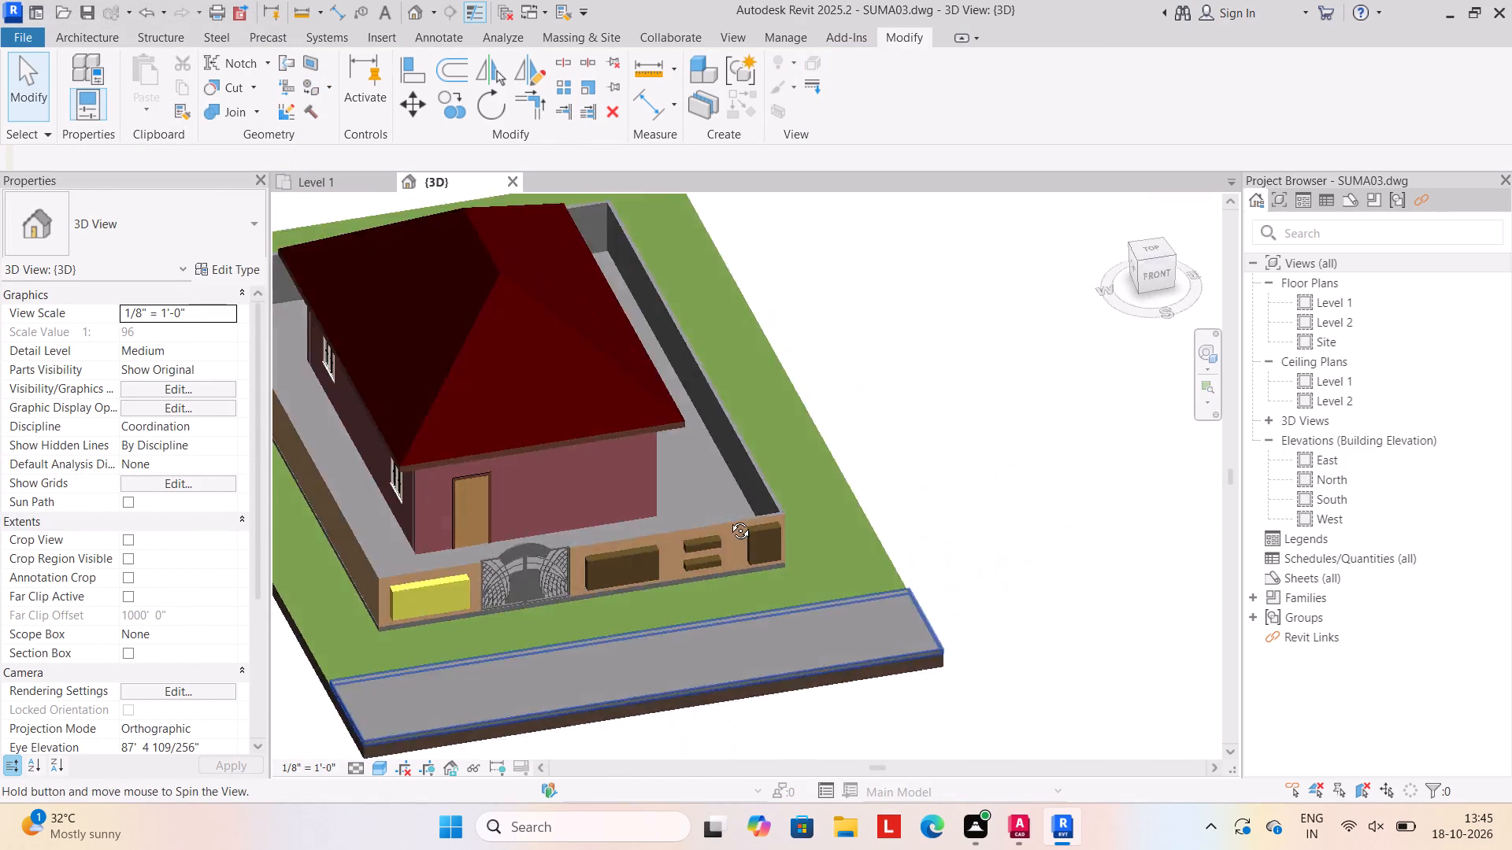
middle_click_drag(728, 519, 684, 464)
middle_click_drag(656, 447, 891, 442)
middle_click_drag(787, 478, 834, 431, "shift")
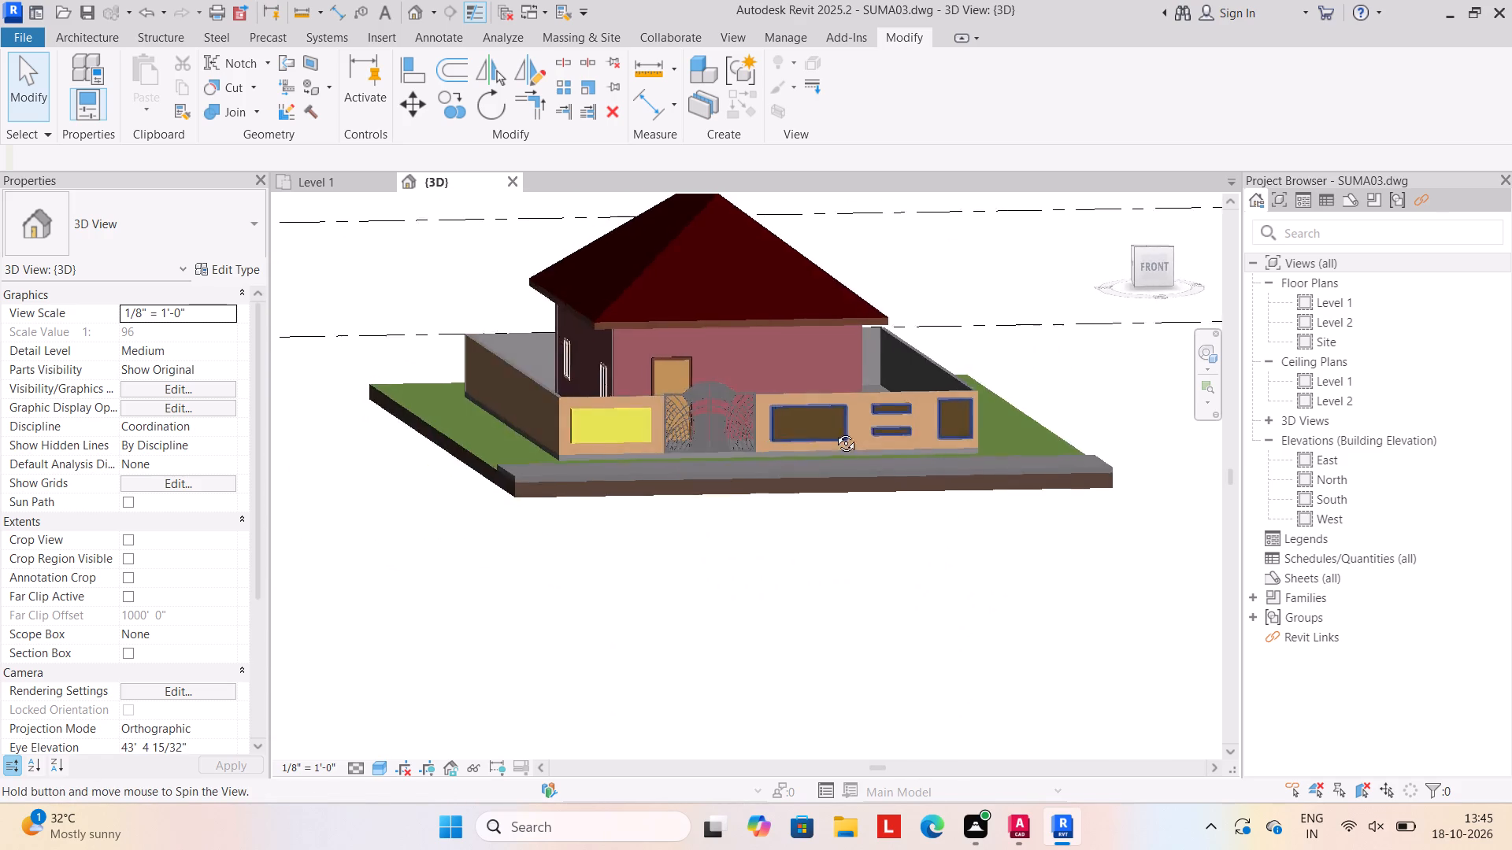
middle_click_drag(834, 431, 814, 456, "shift")
middle_click_drag(781, 526, 715, 562, "shift")
middle_click_drag(795, 554, 627, 556)
middle_click_drag(757, 478, 742, 506)
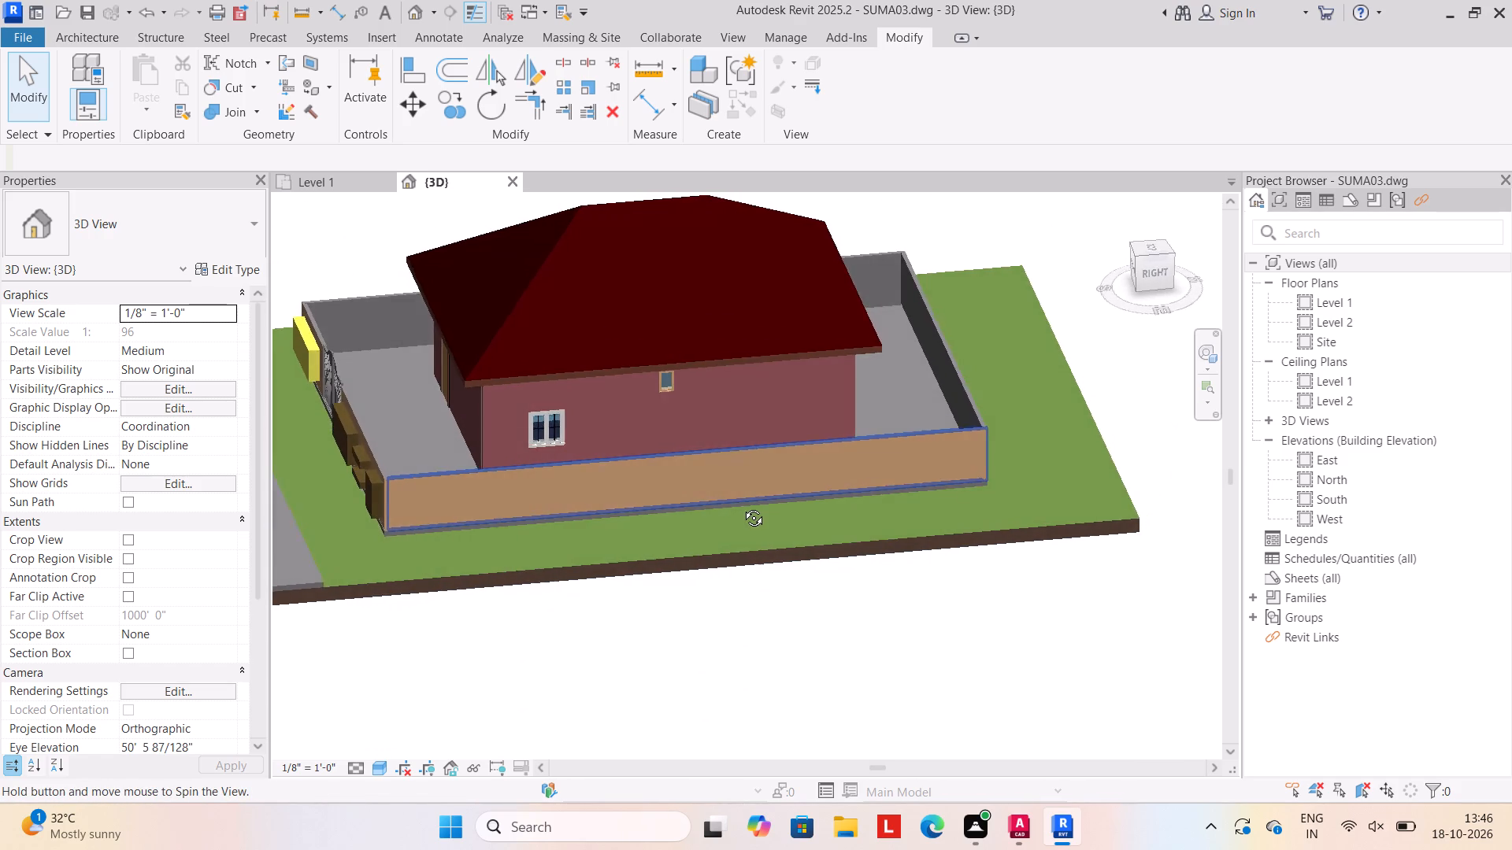
middle_click_drag(742, 506, 724, 449)
middle_click_drag(721, 438, 825, 475)
middle_click_drag(827, 486, 819, 490, "shift")
scroll(695, 464, "up", 3)
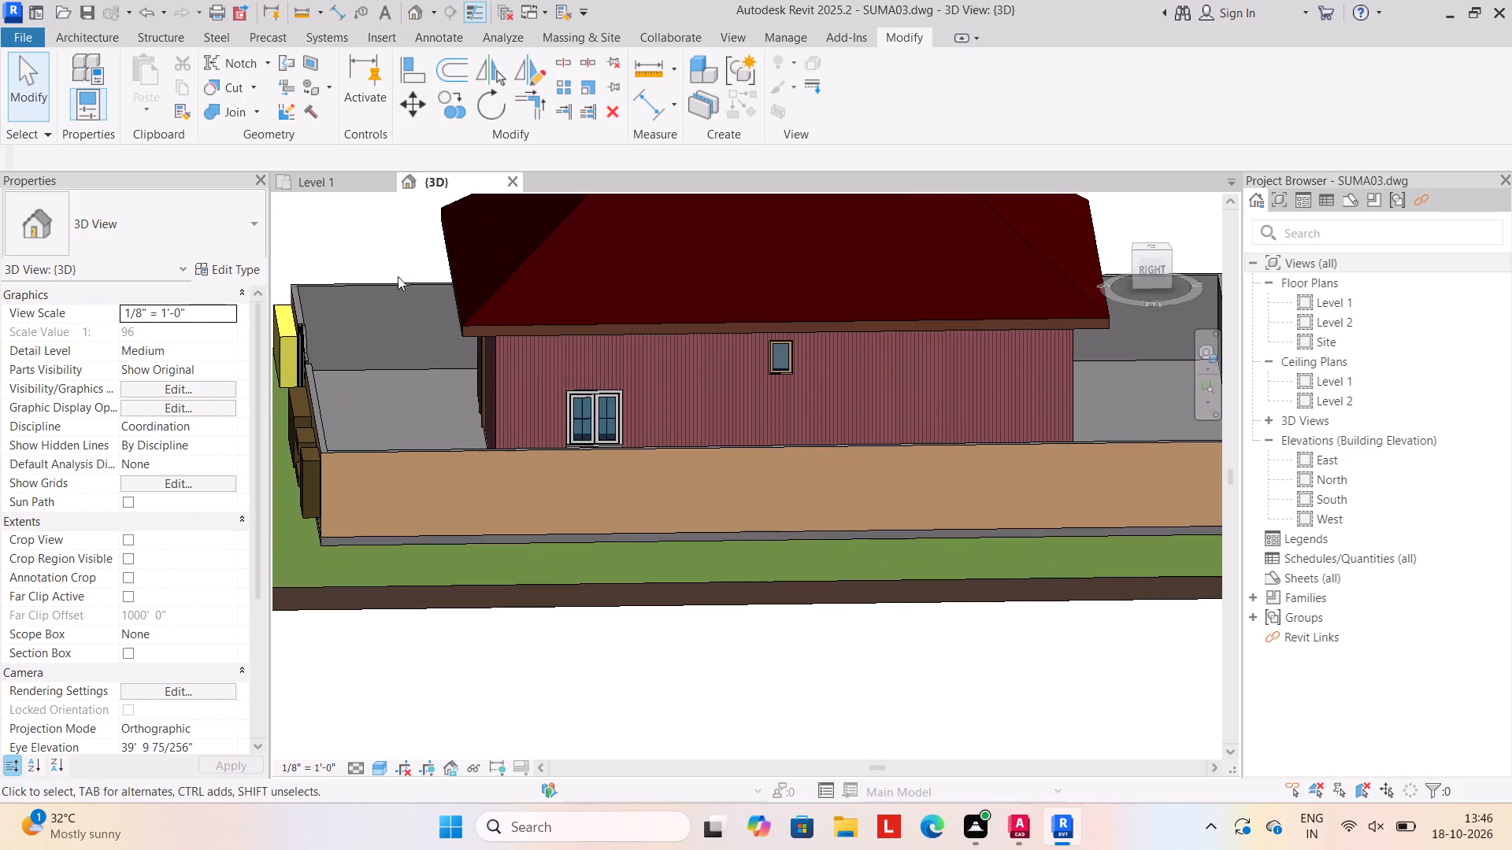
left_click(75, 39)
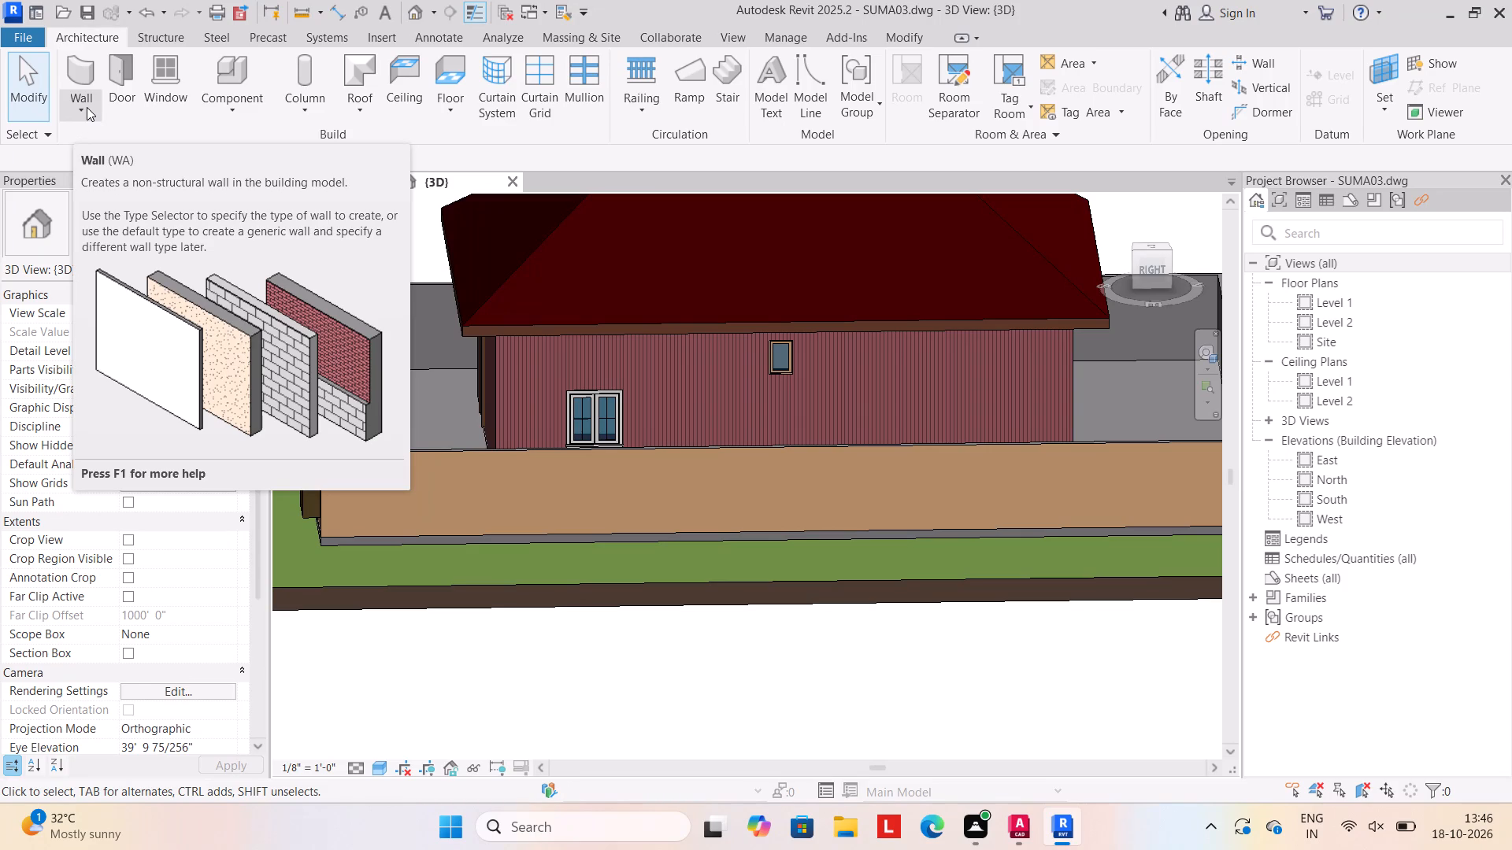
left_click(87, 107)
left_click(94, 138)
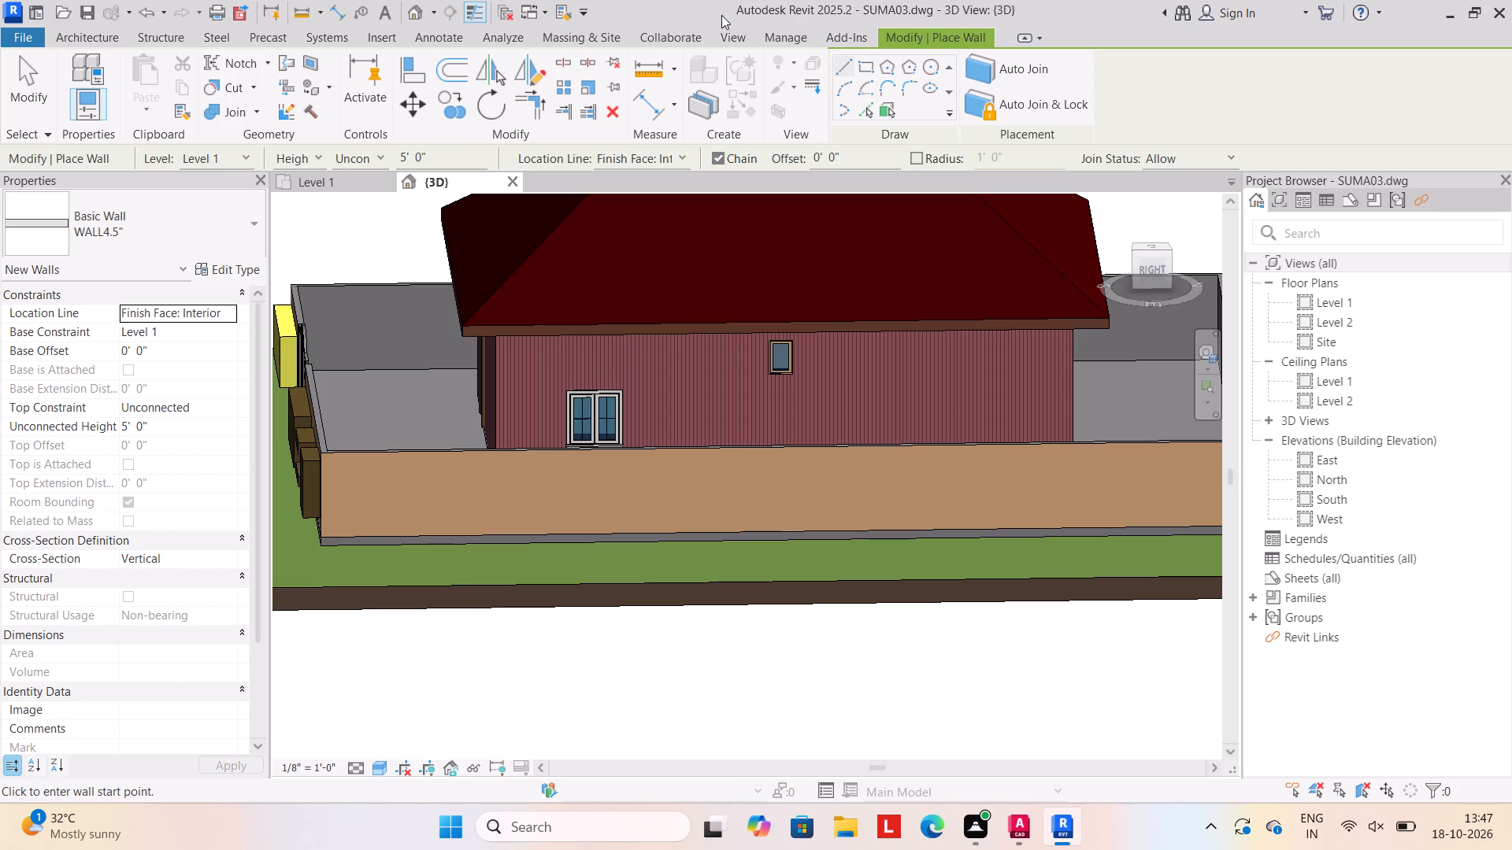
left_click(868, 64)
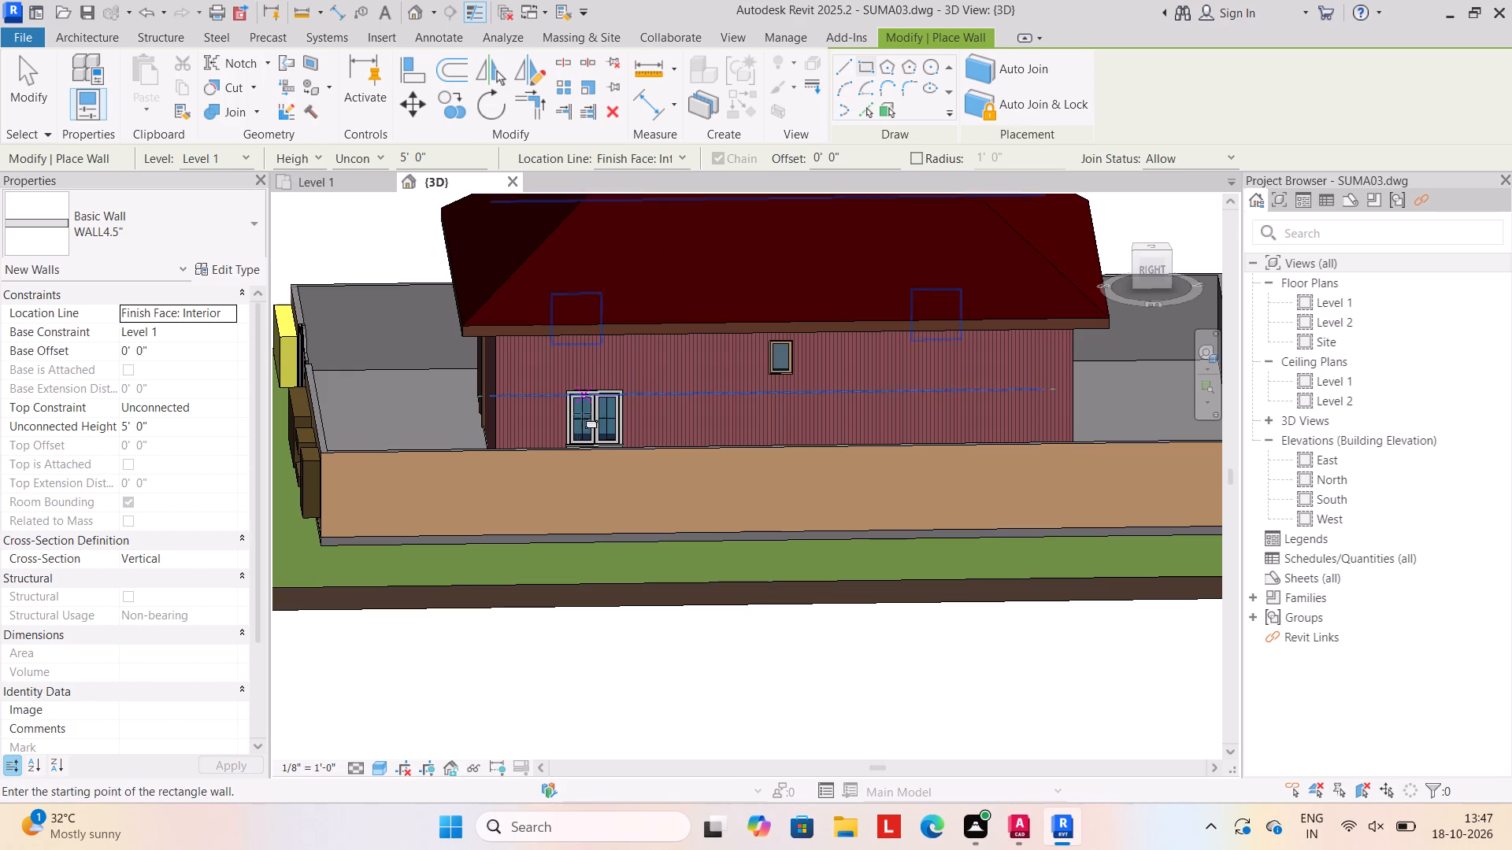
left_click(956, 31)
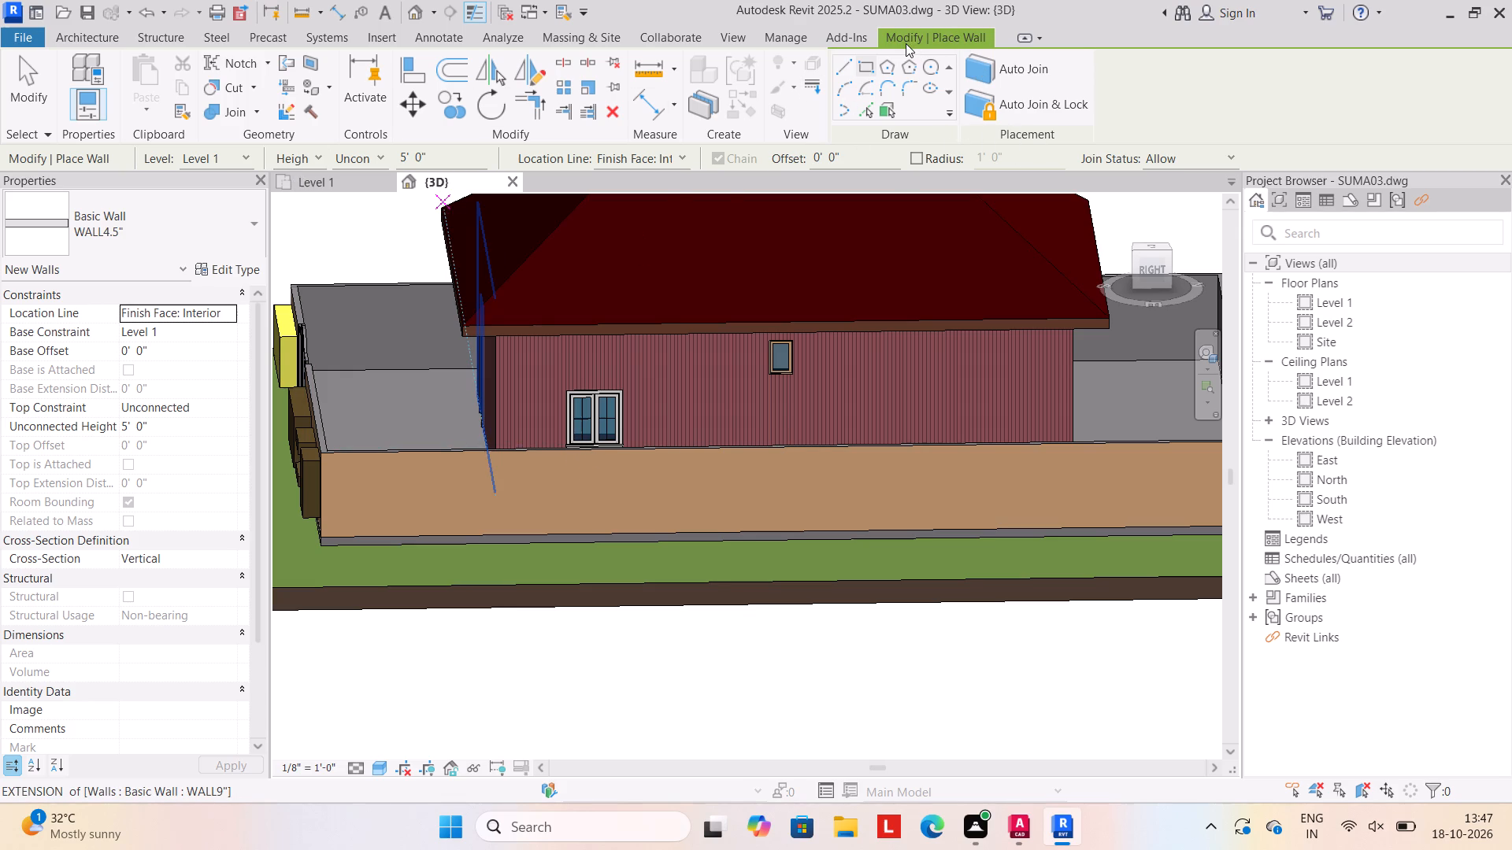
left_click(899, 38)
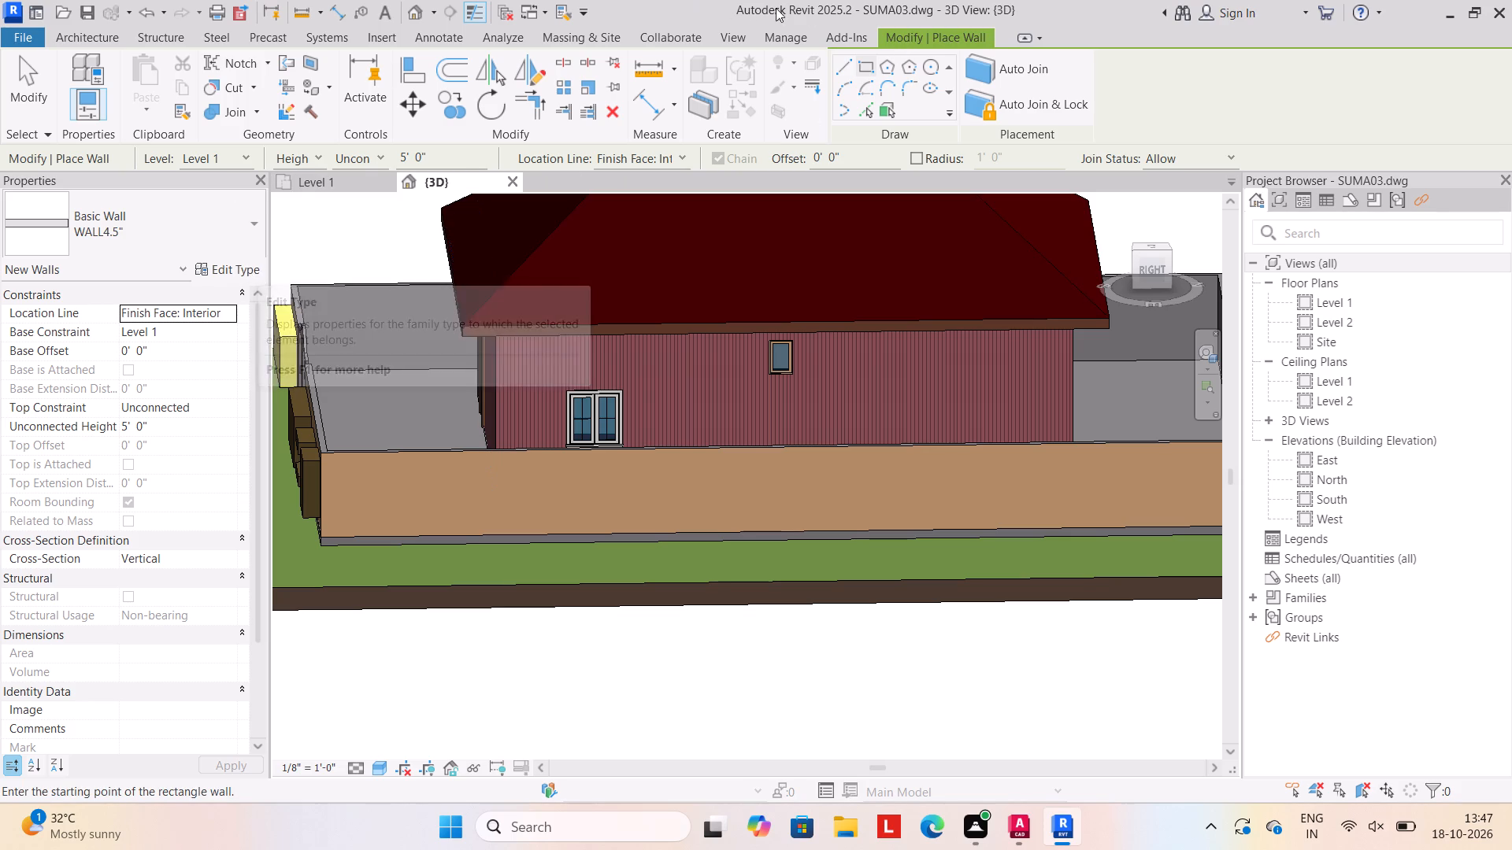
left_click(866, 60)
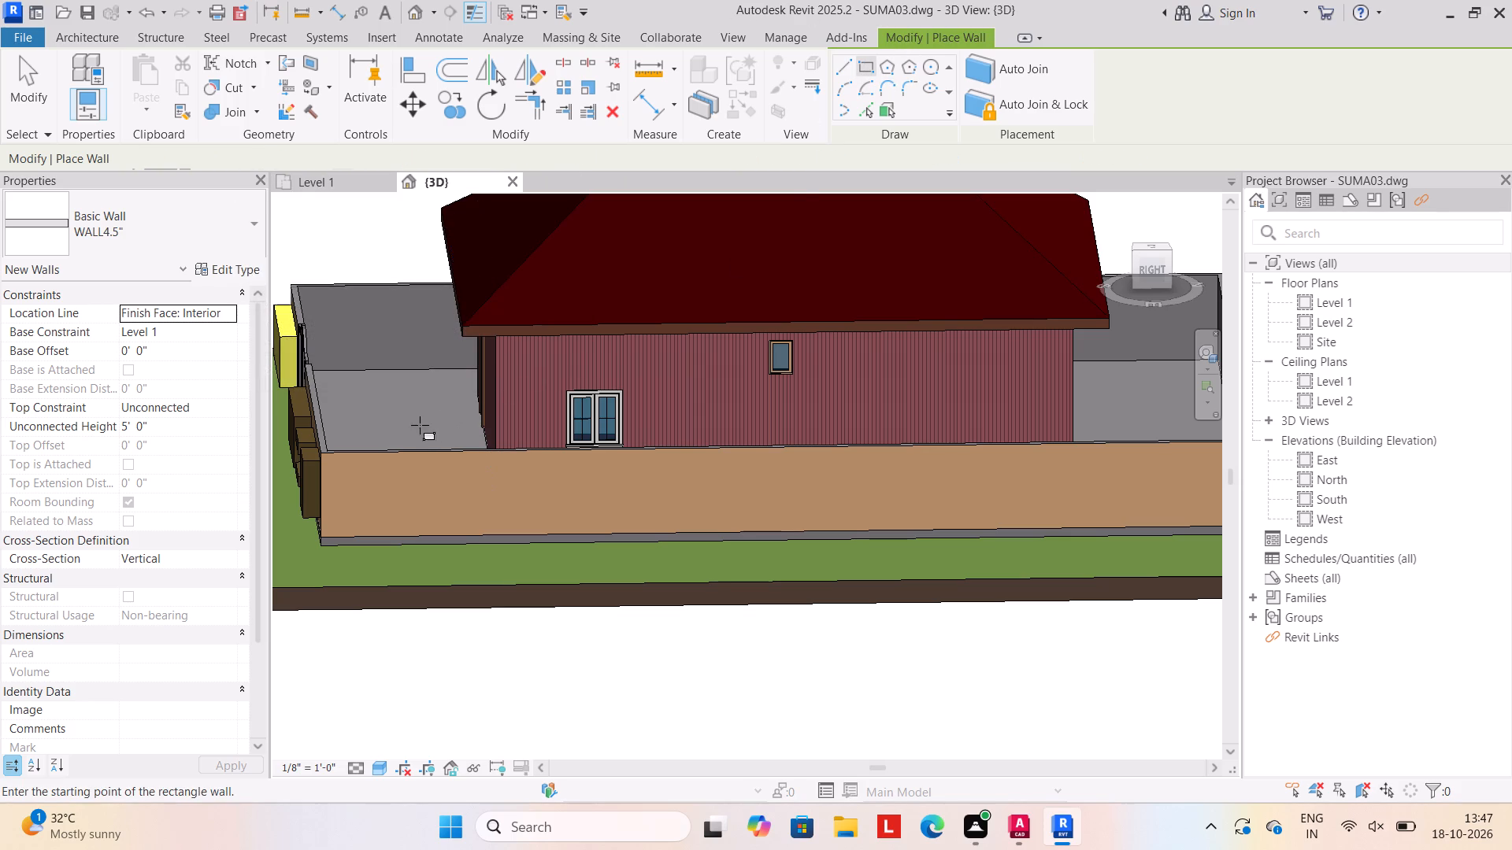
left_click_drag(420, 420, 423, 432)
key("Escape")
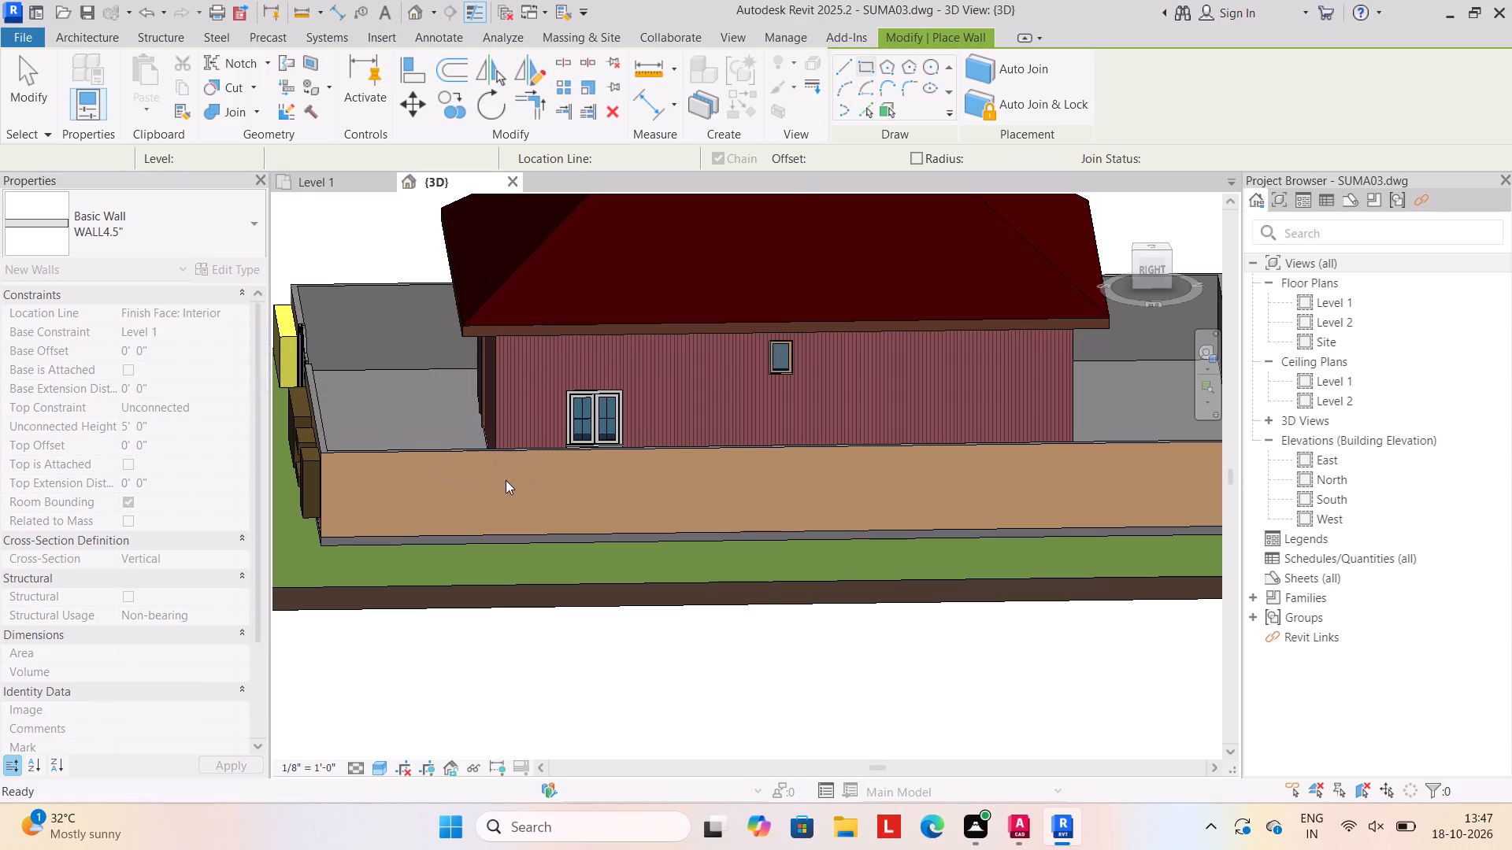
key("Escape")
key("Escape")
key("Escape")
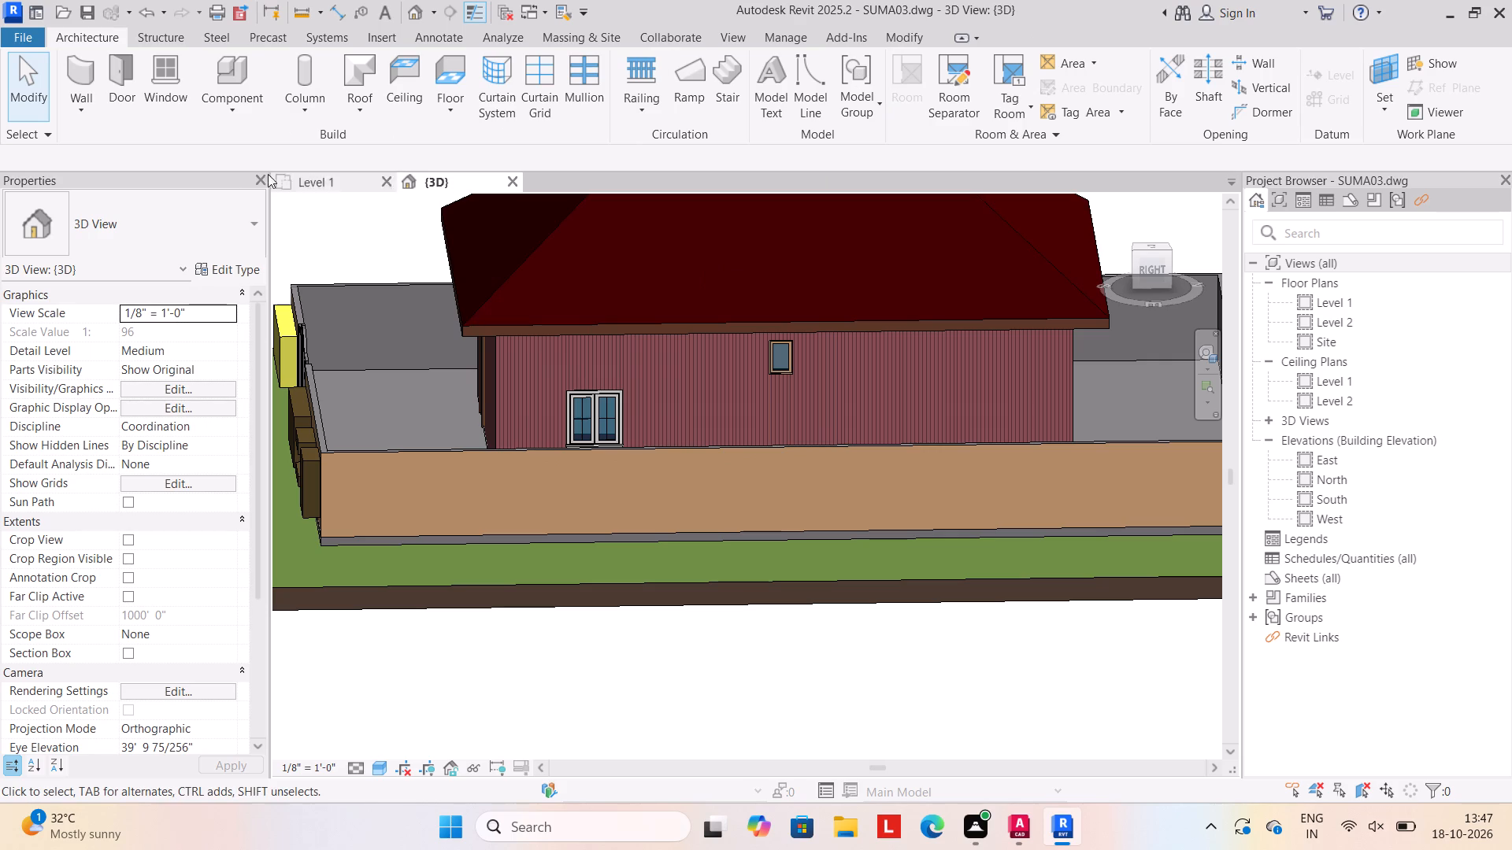
Create a new in-place component in the Generic Models category, keeping the default name.
left_click(228, 114)
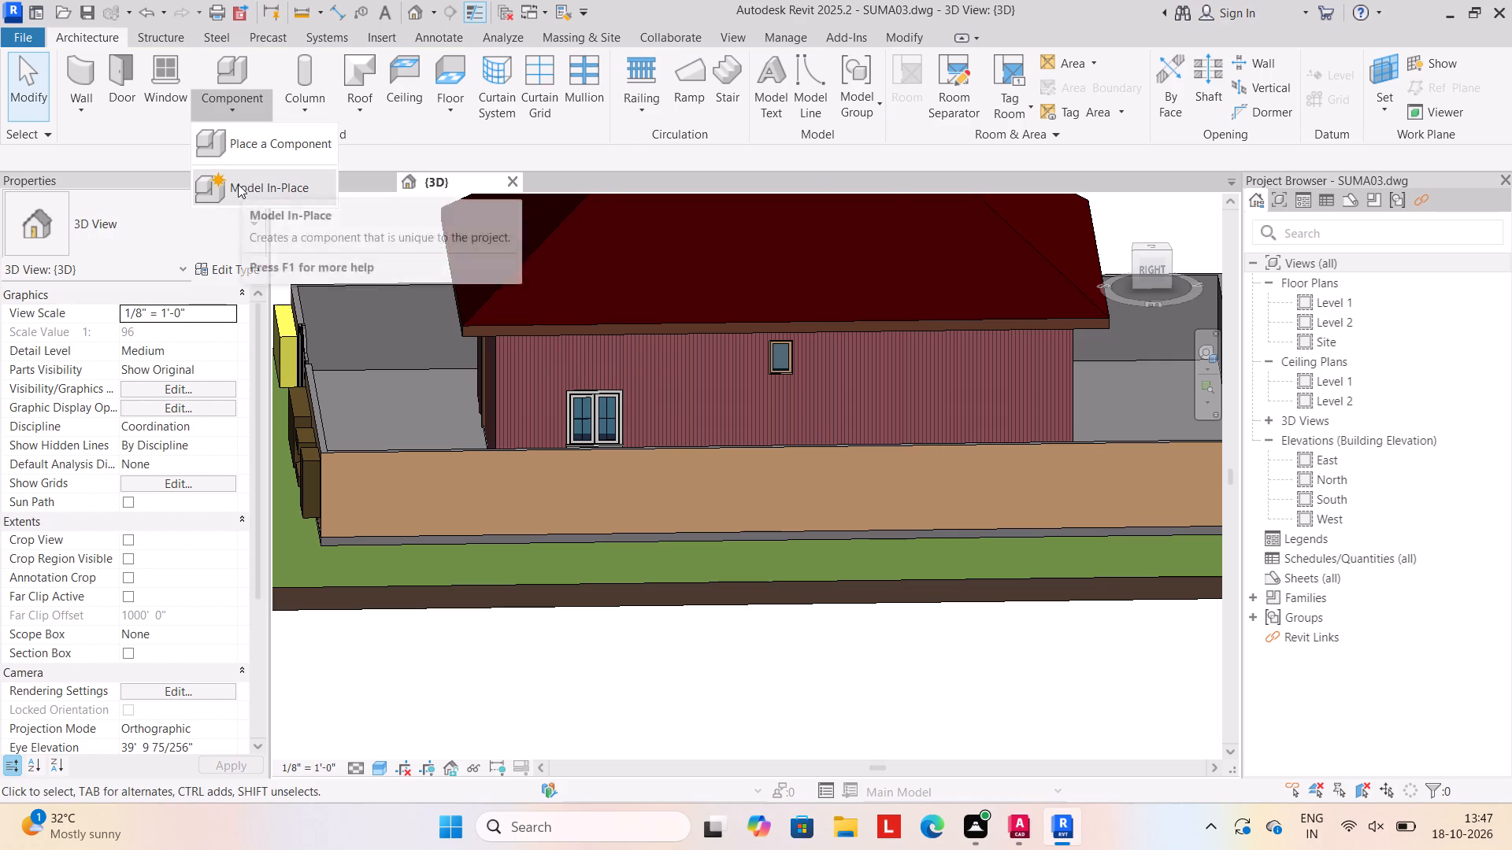
left_click(238, 184)
scroll(687, 394, "down", 5)
left_click(702, 399)
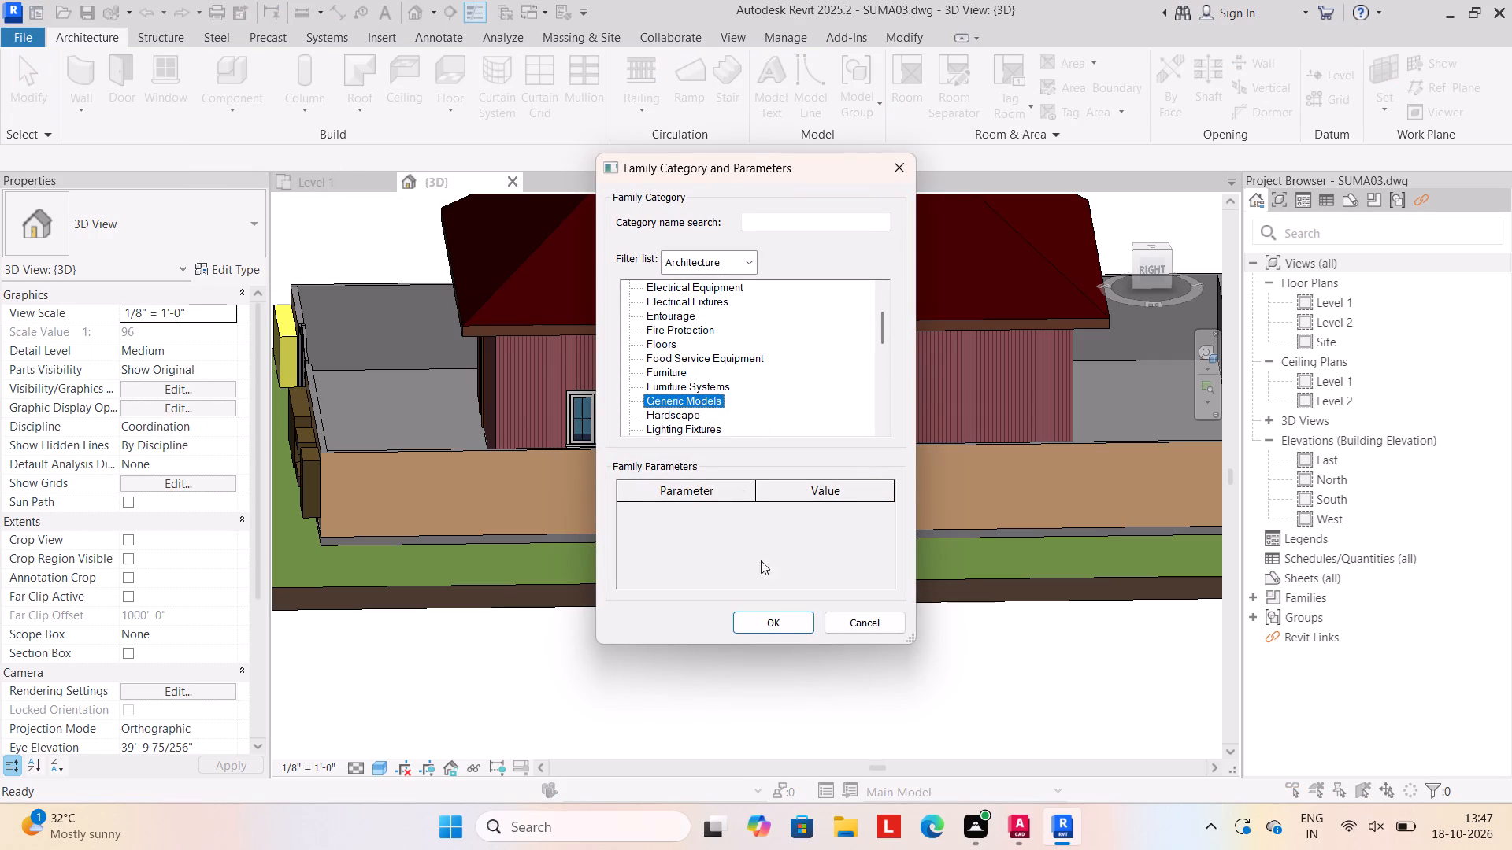
left_click(775, 617)
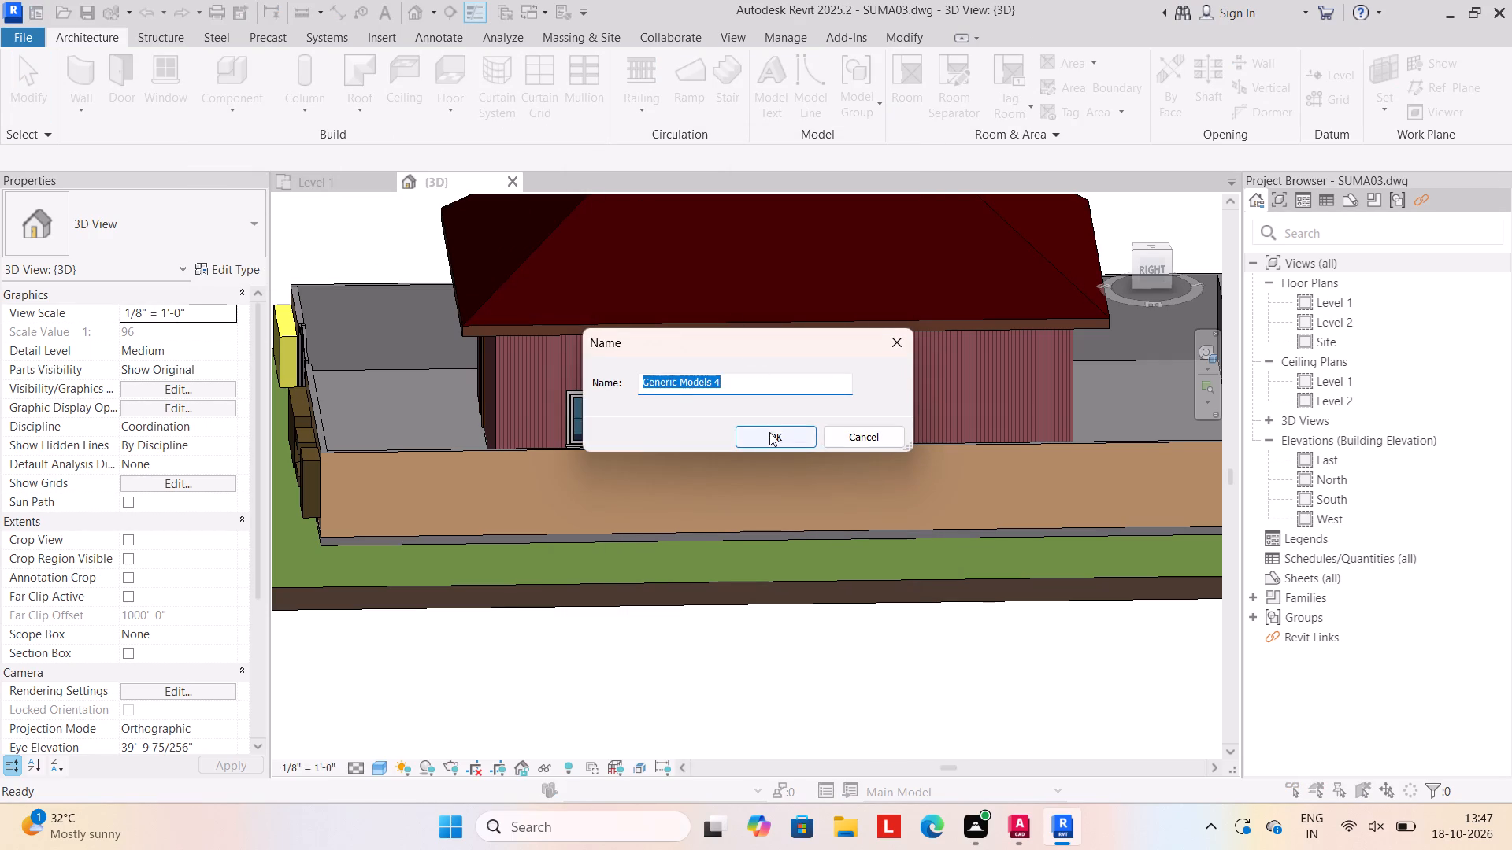
left_click(769, 433)
Start an extrusion on the side compound wall's outer face and sketch a 5'-6" by 4'-6" rectangle overlapping the wall top near the front corner.
left_click(185, 96)
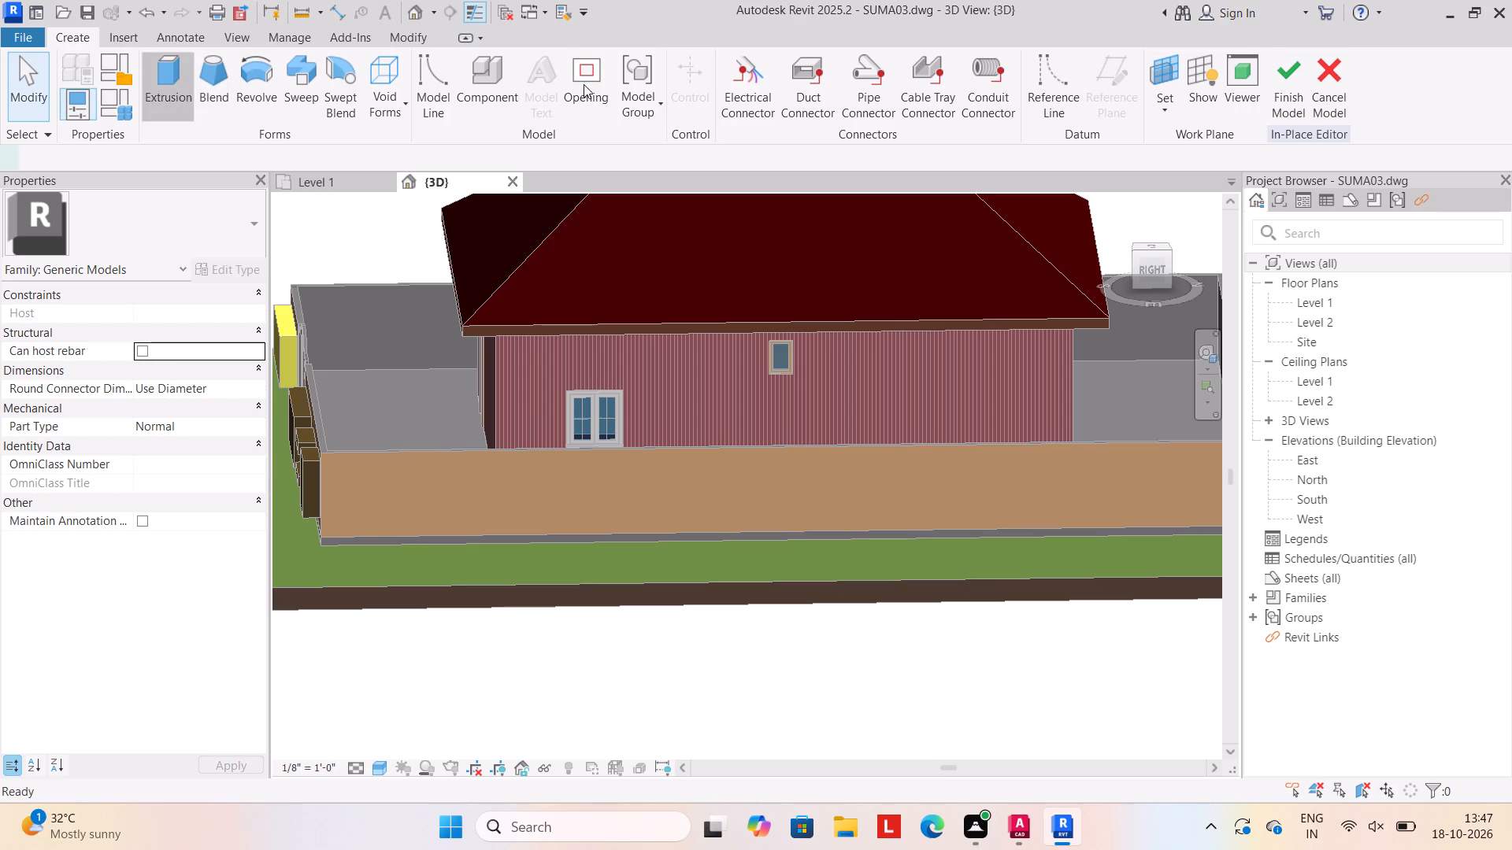
left_click(1019, 120)
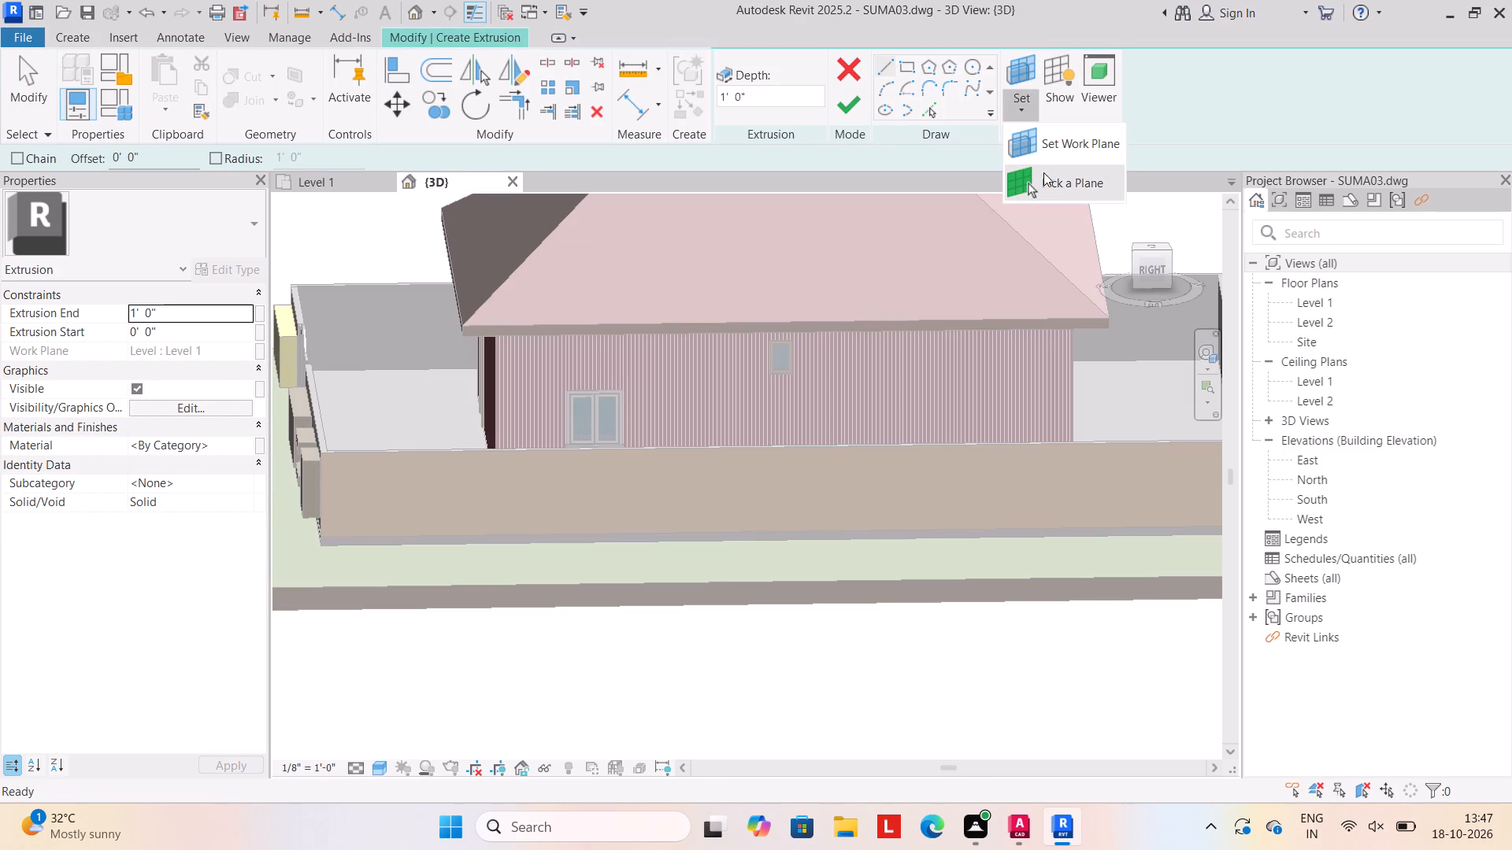
left_click(1050, 183)
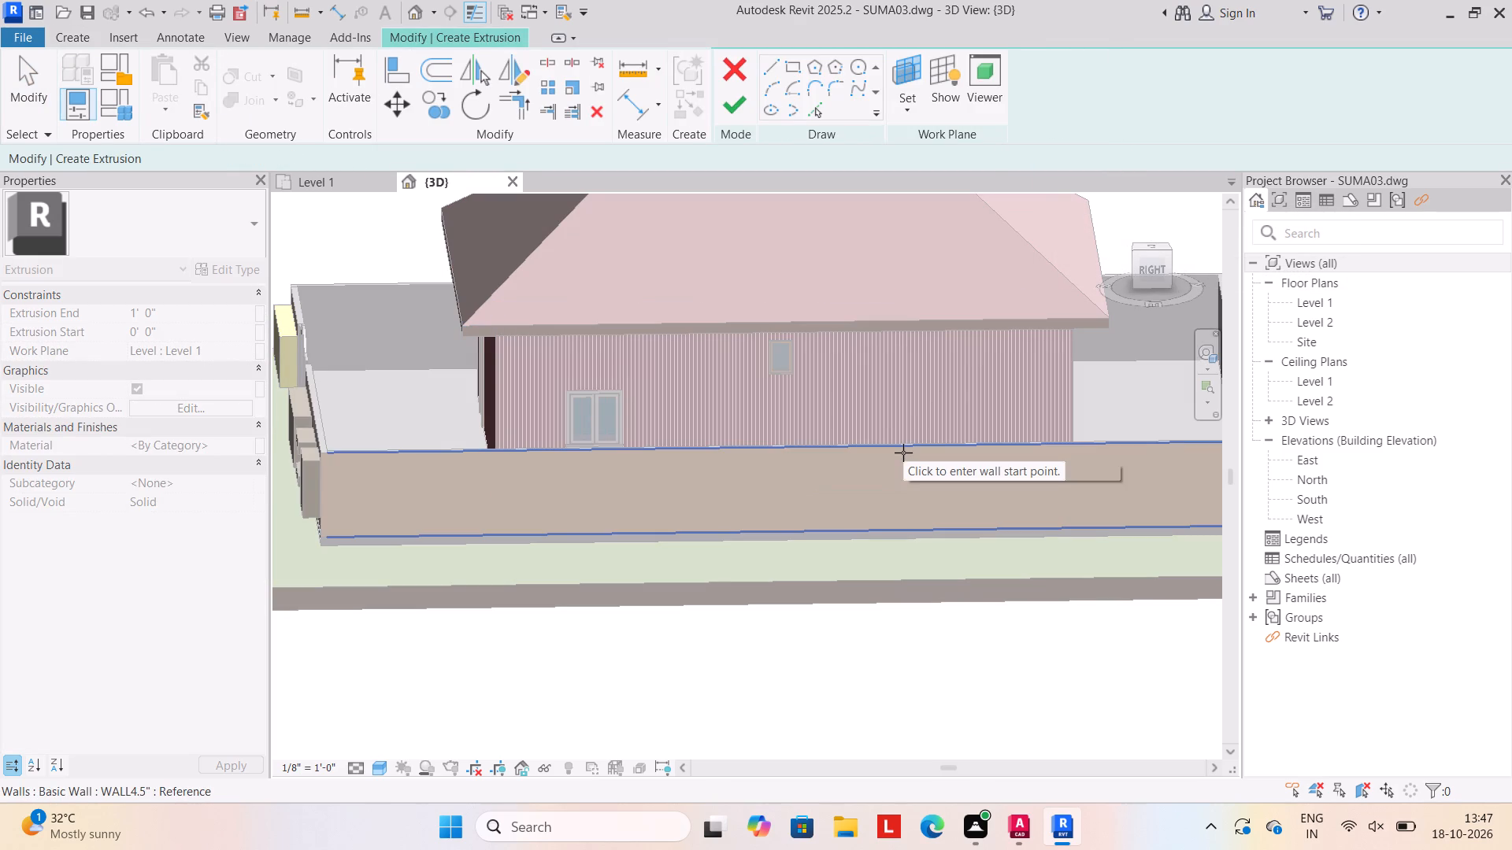
left_click(903, 453)
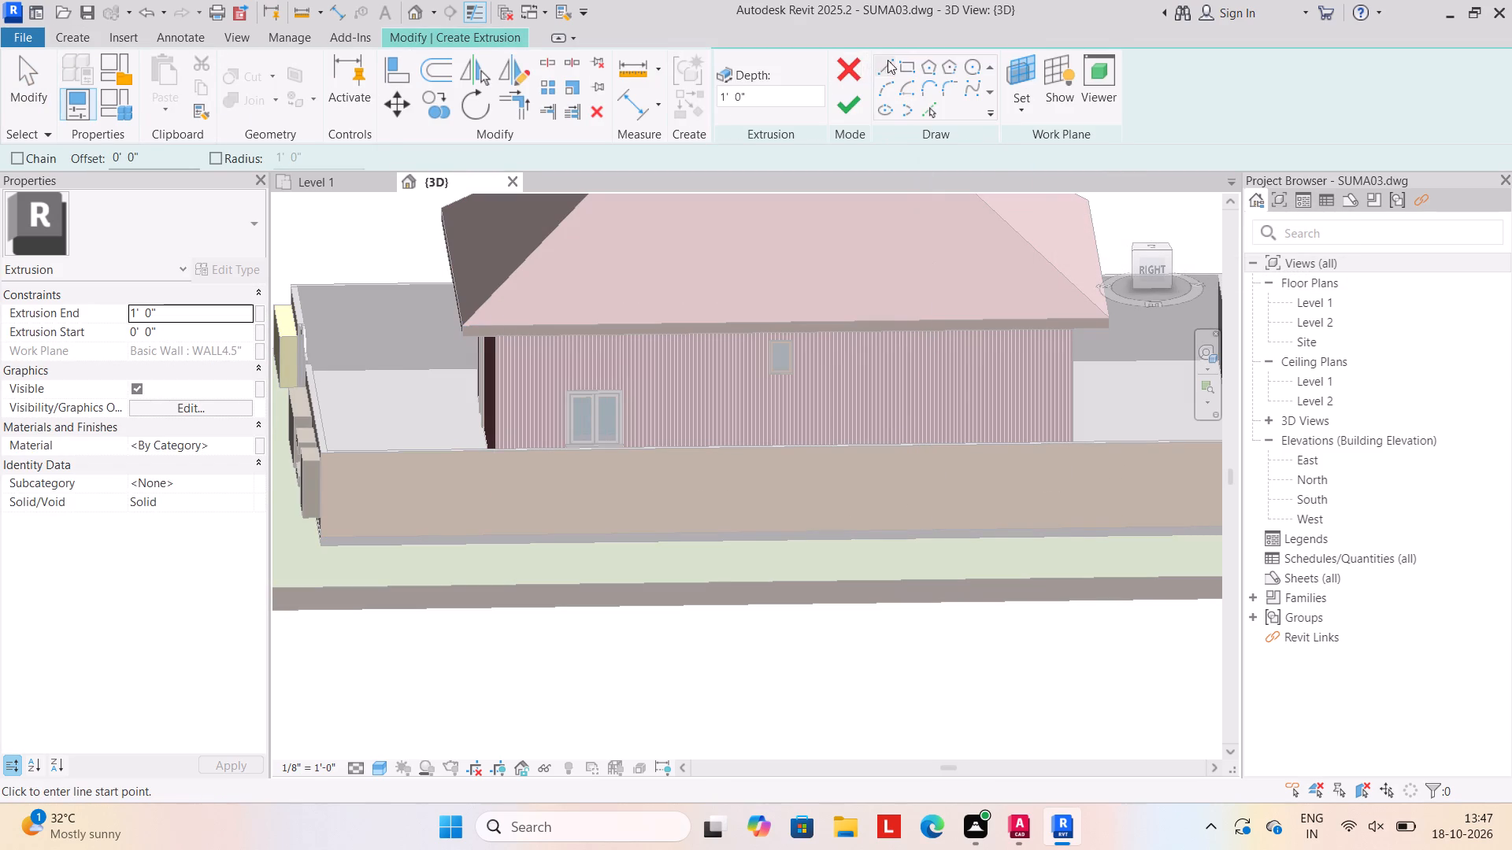
left_click(906, 60)
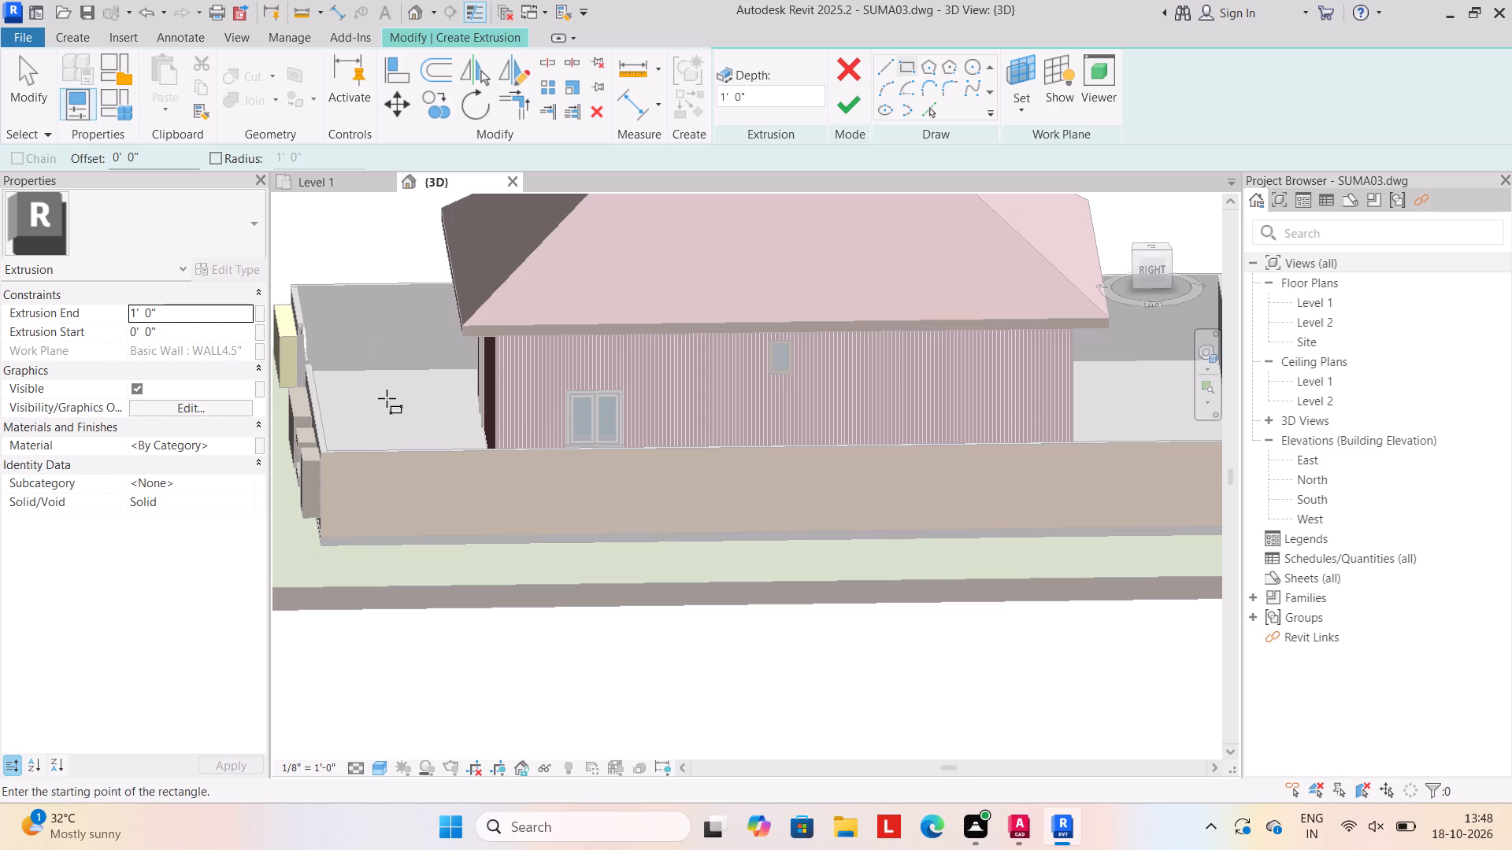
left_click(395, 421)
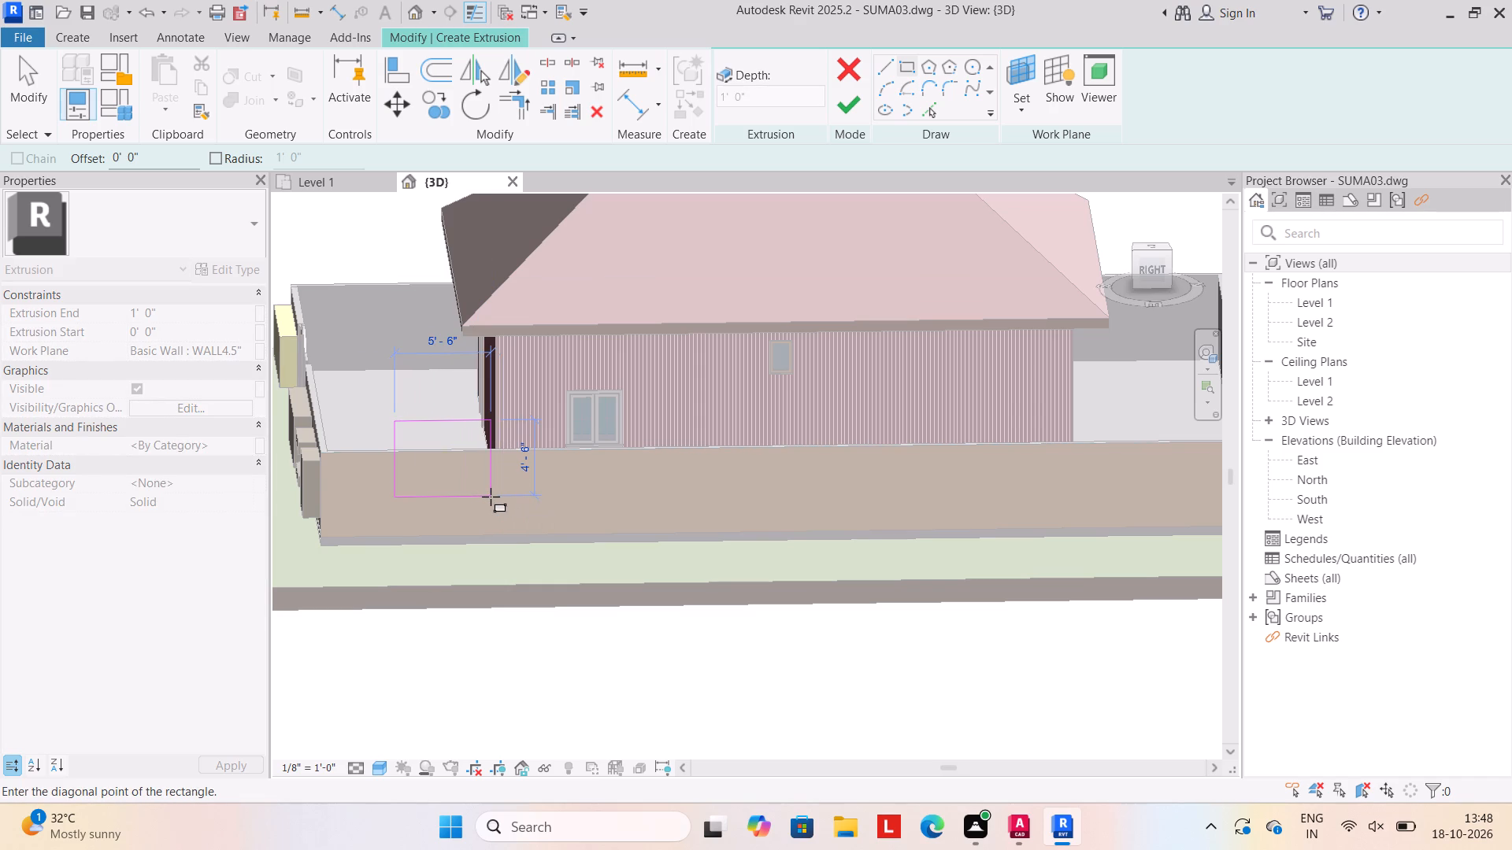
left_click(489, 495)
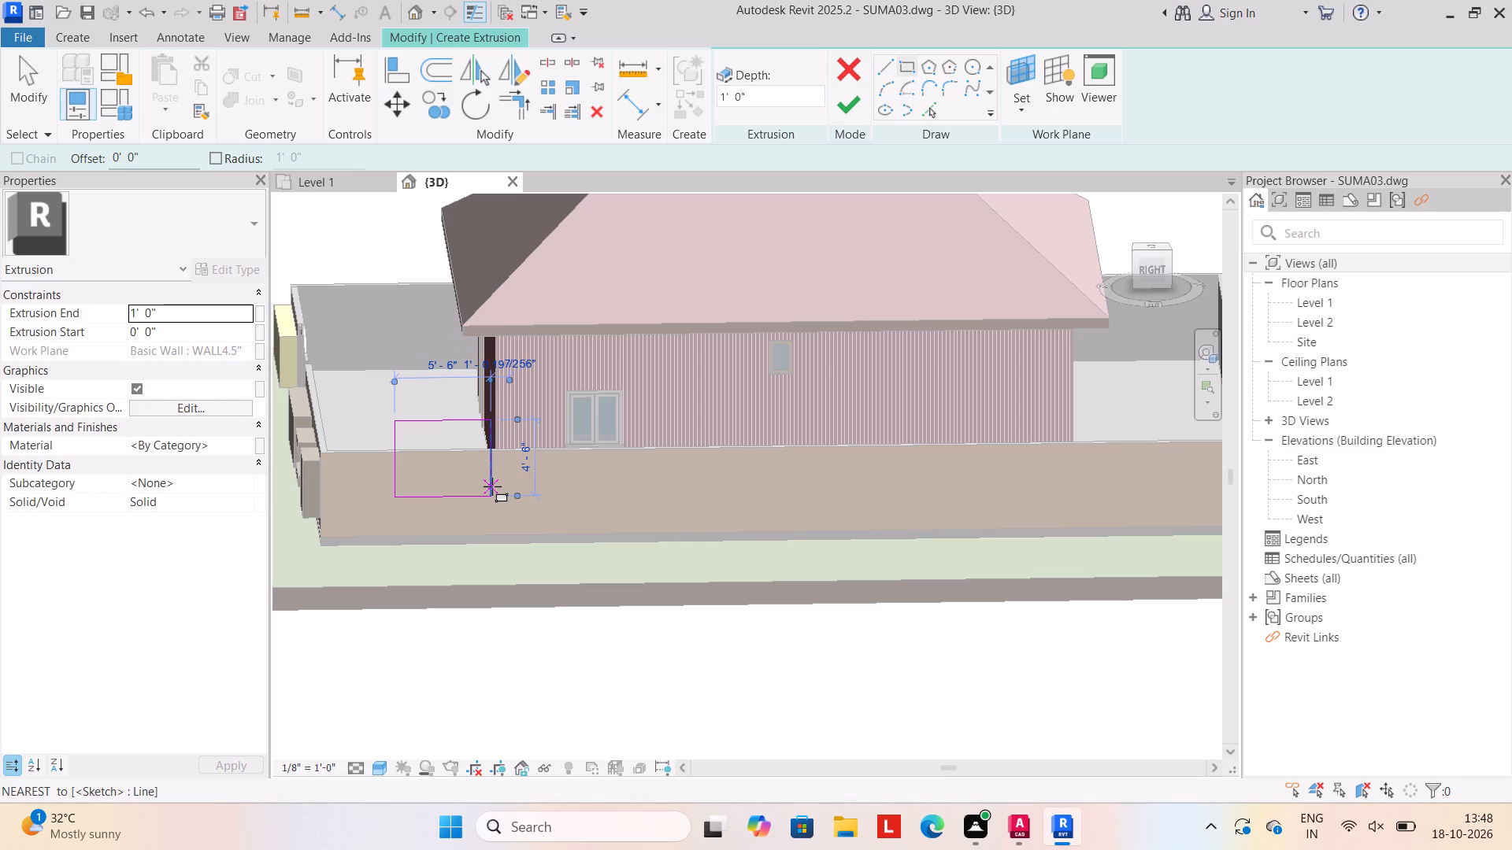
key("Escape")
key("Escape")
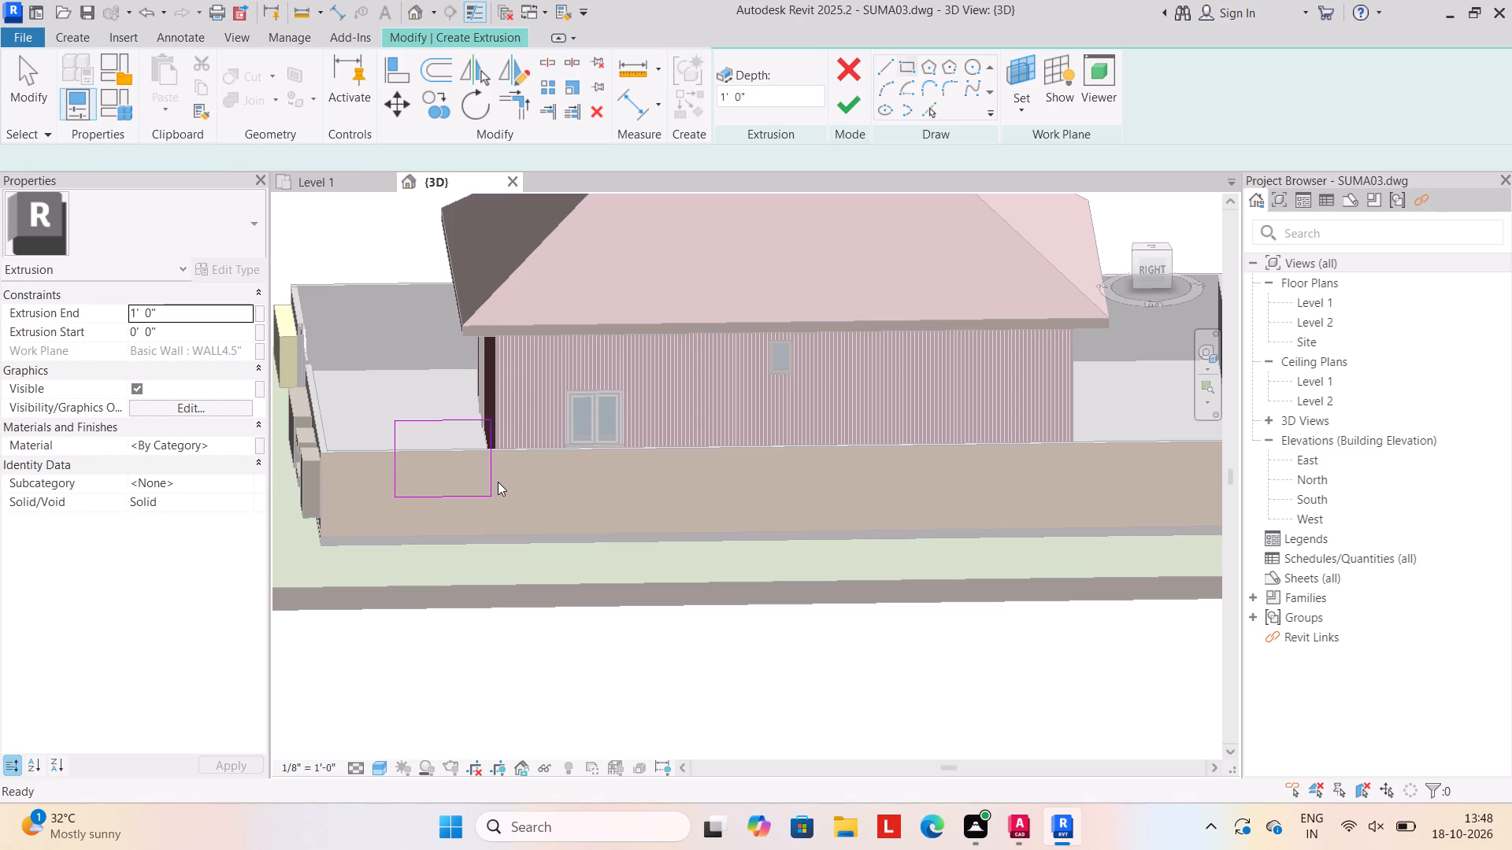
key("Escape")
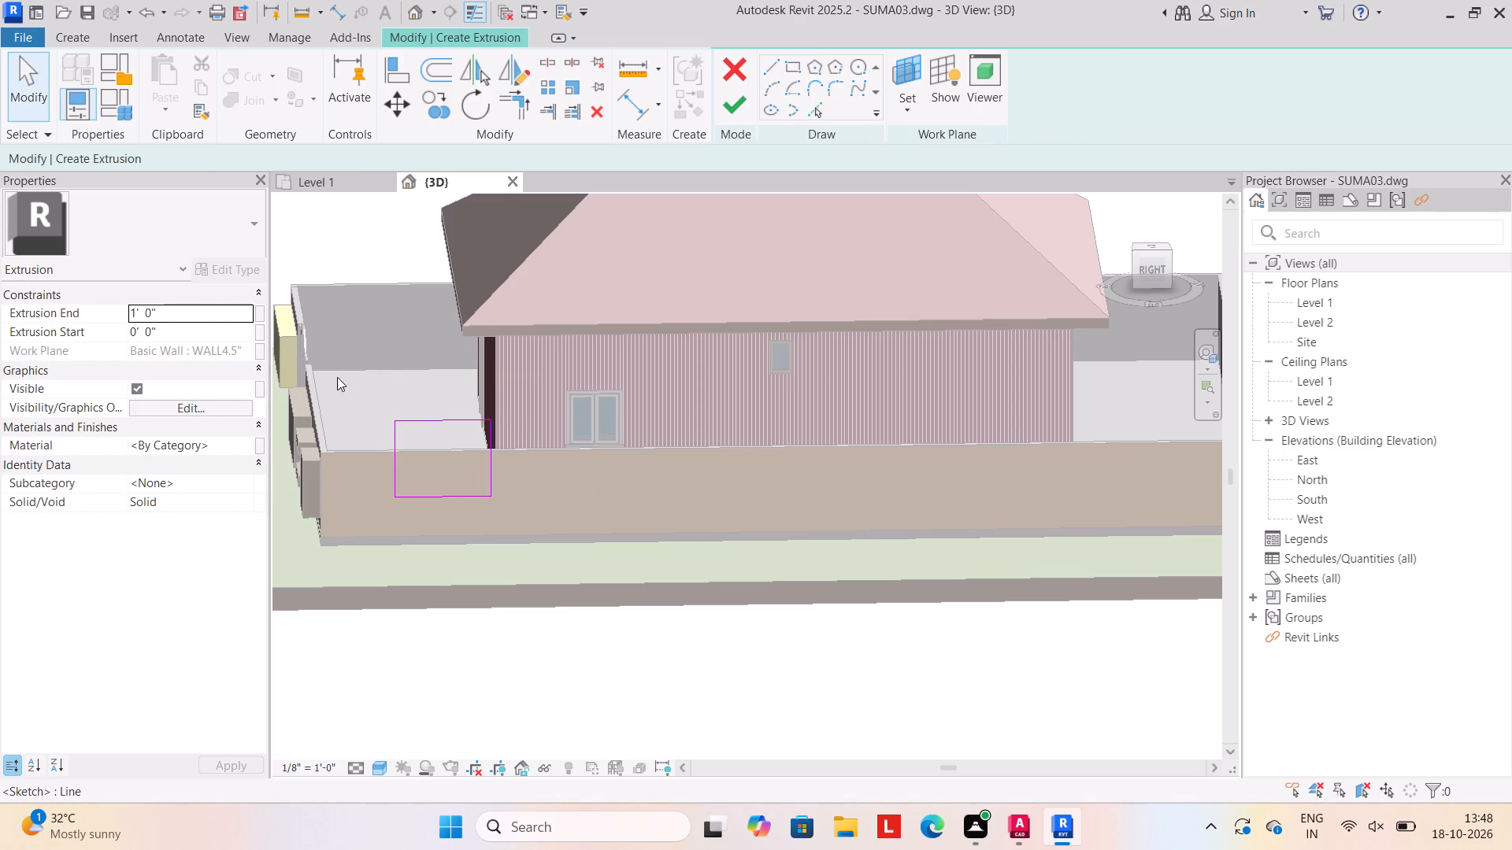
left_click_drag(378, 389, 540, 516)
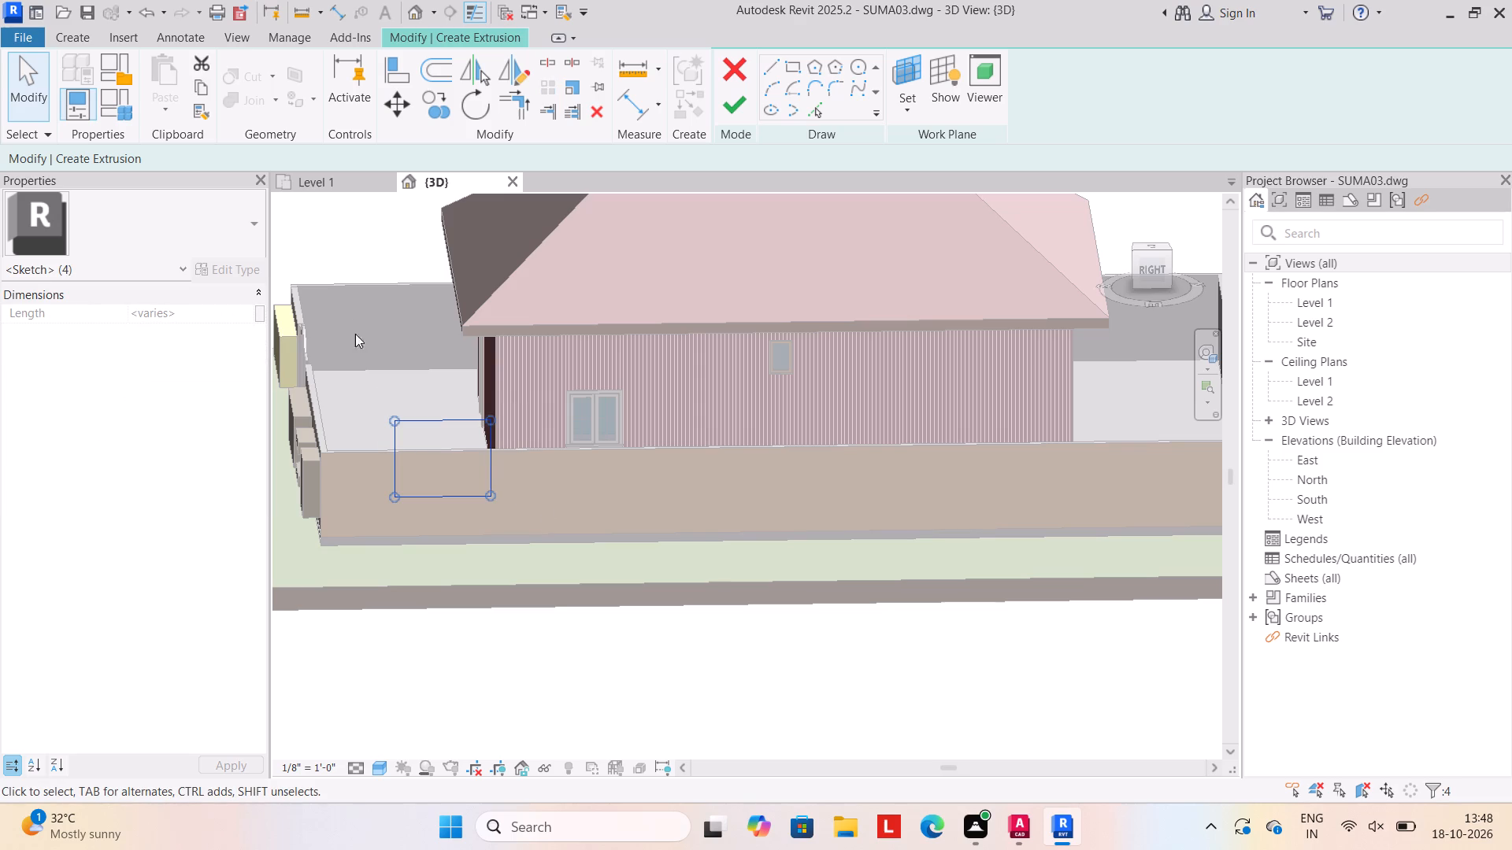
left_click(346, 312)
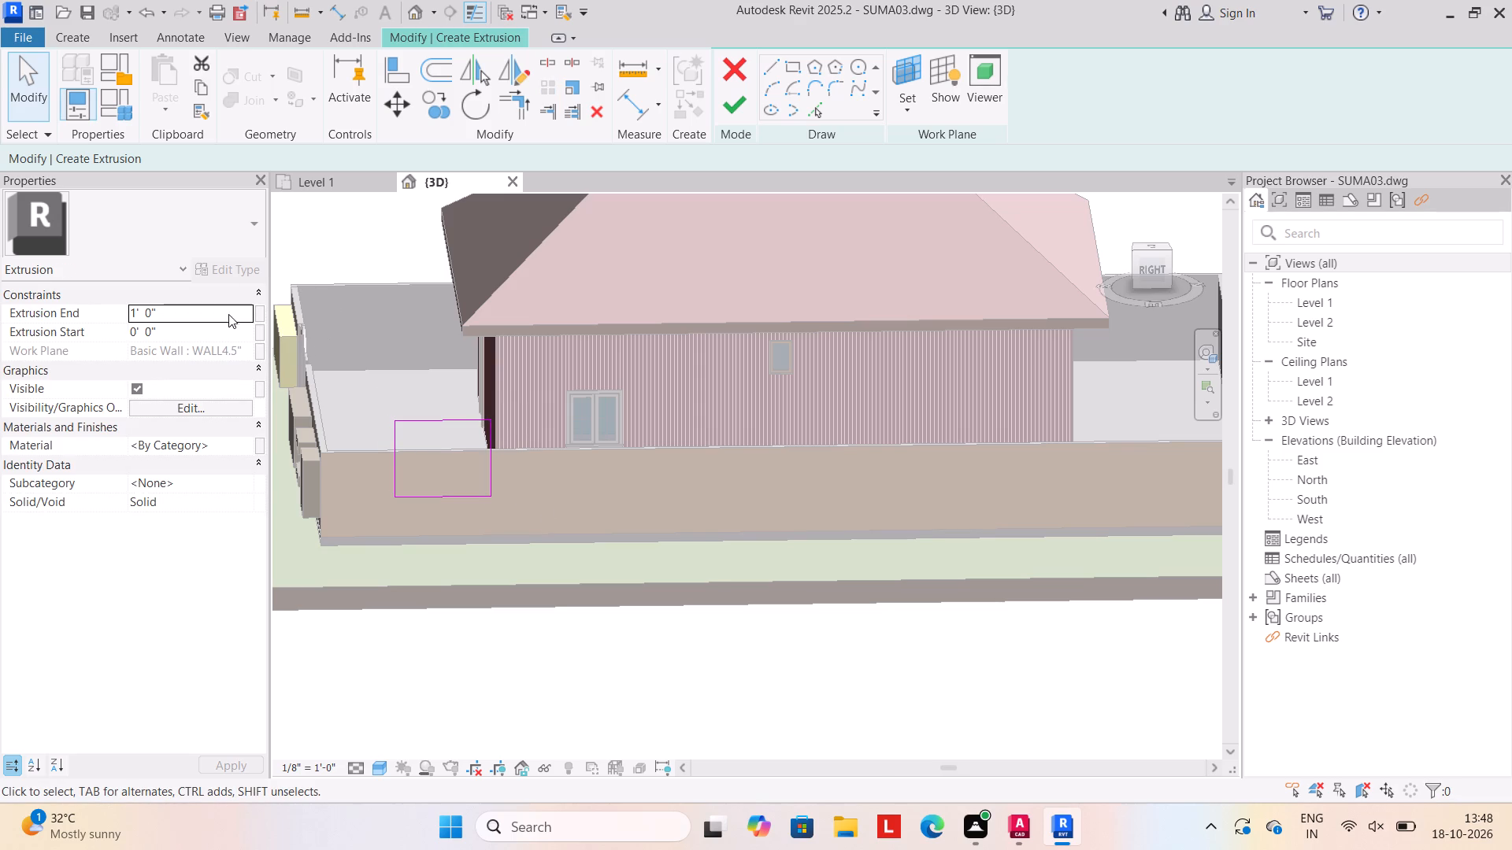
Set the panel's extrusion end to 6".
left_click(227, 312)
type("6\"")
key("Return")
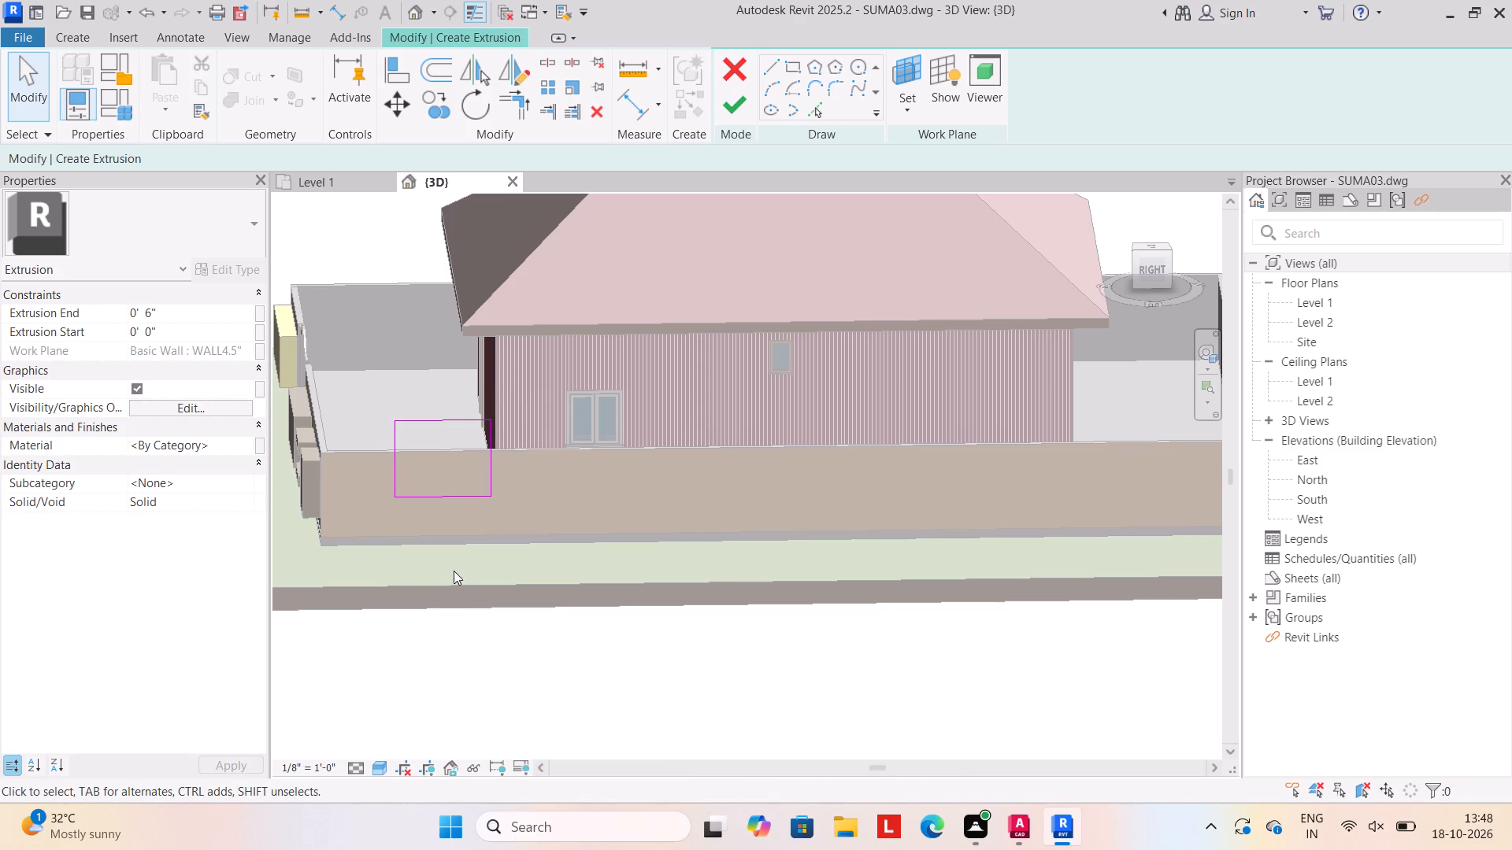
Set the panel's extrusion end to 1' and finish the extrusion.
left_click(190, 316)
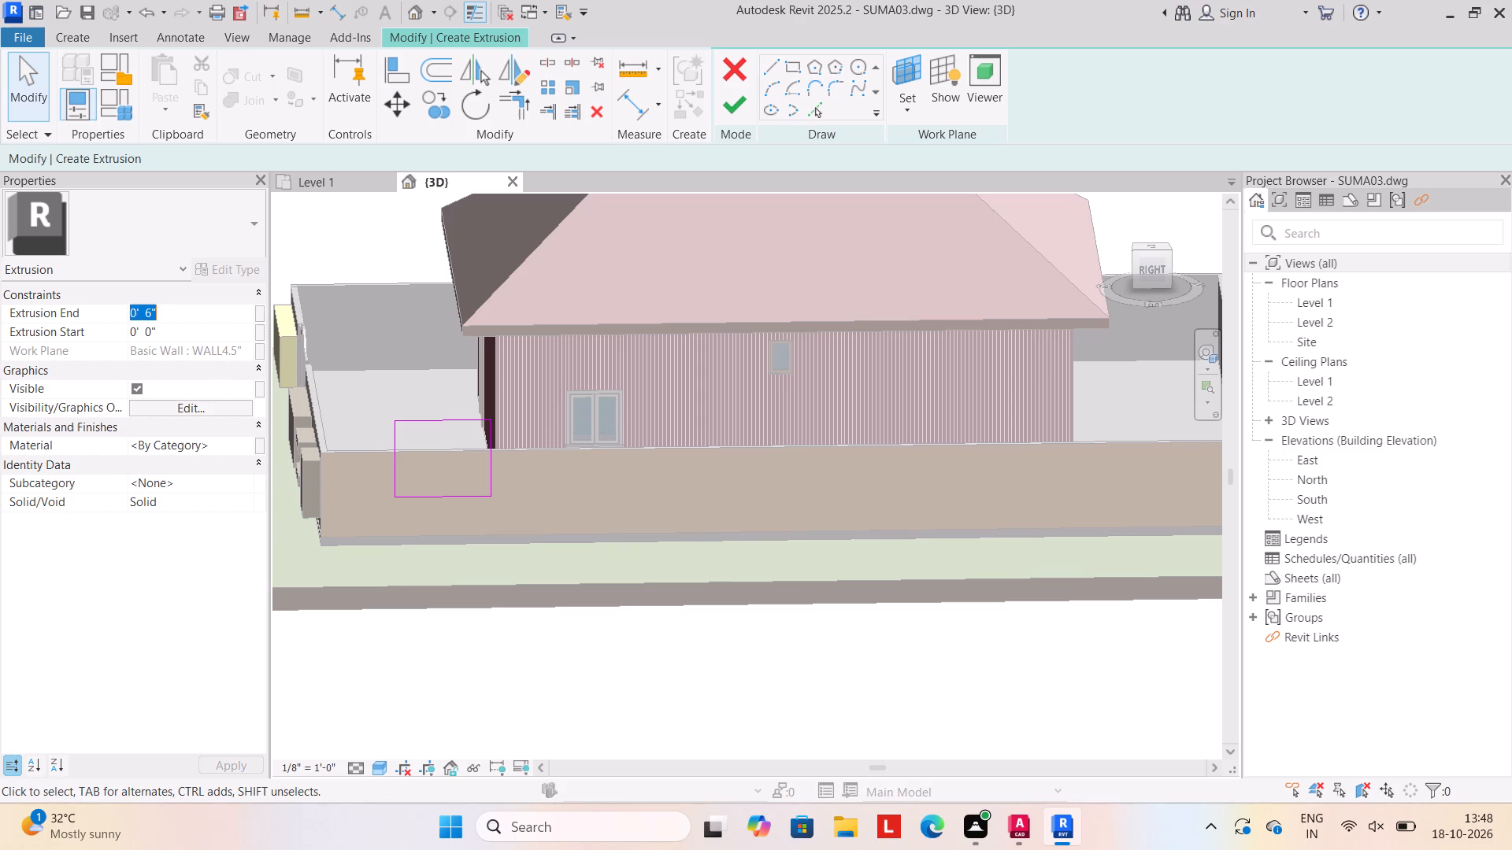
type("1'")
key("Return")
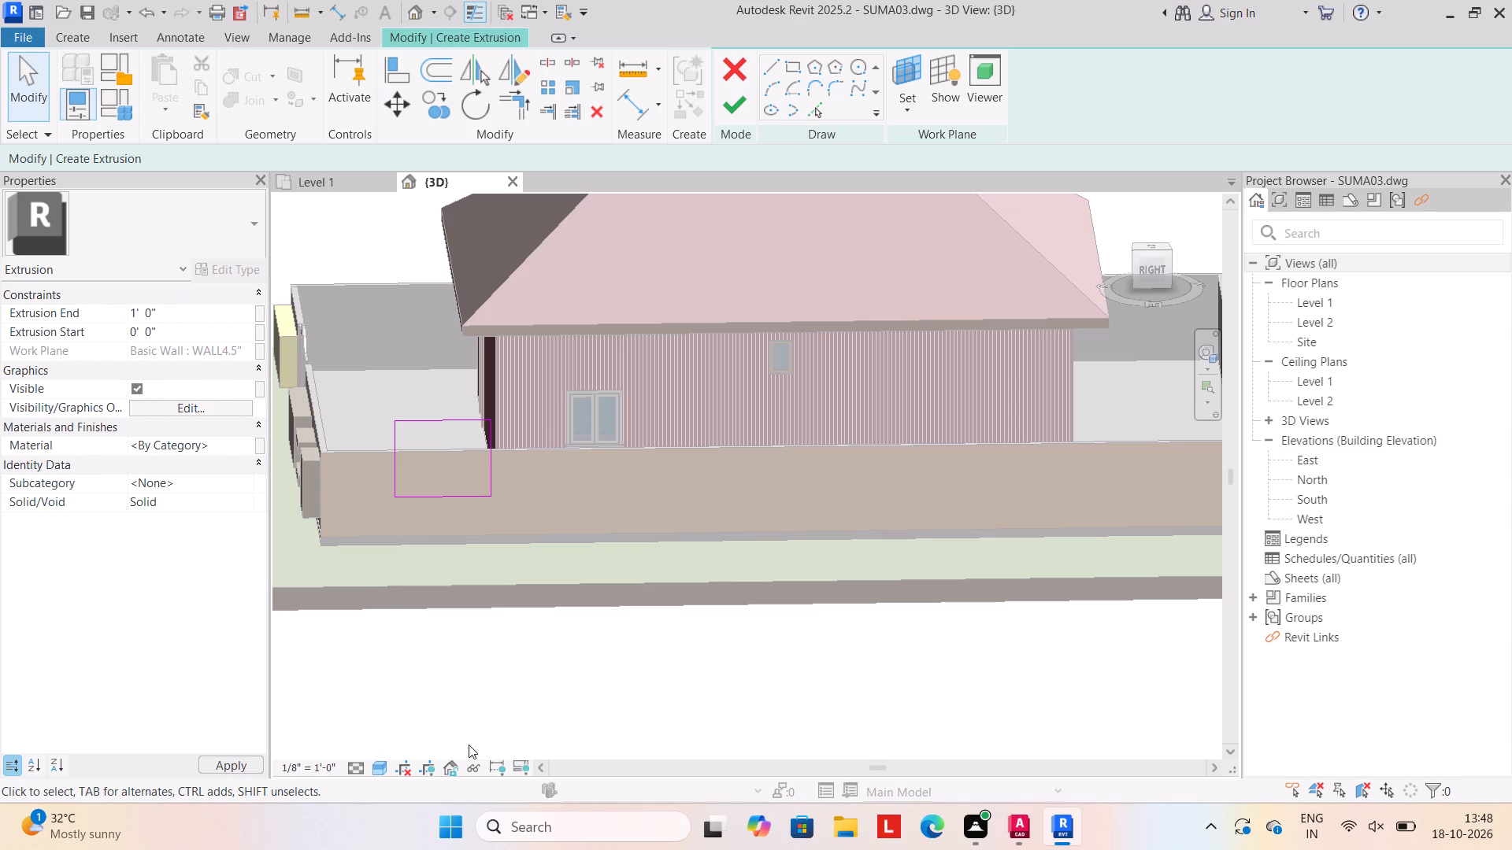
left_click(726, 98)
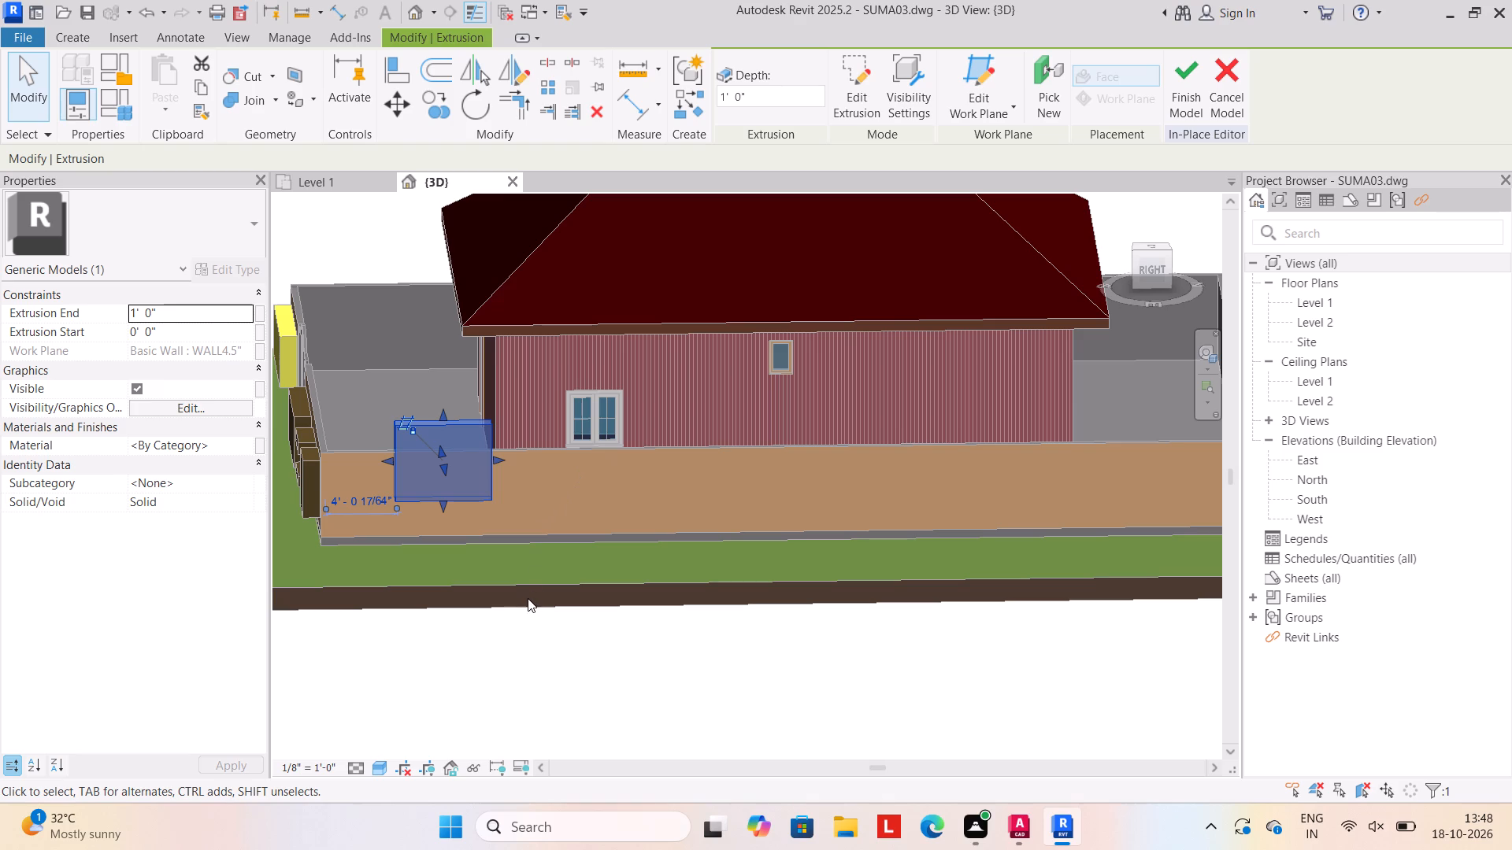
left_click(517, 615)
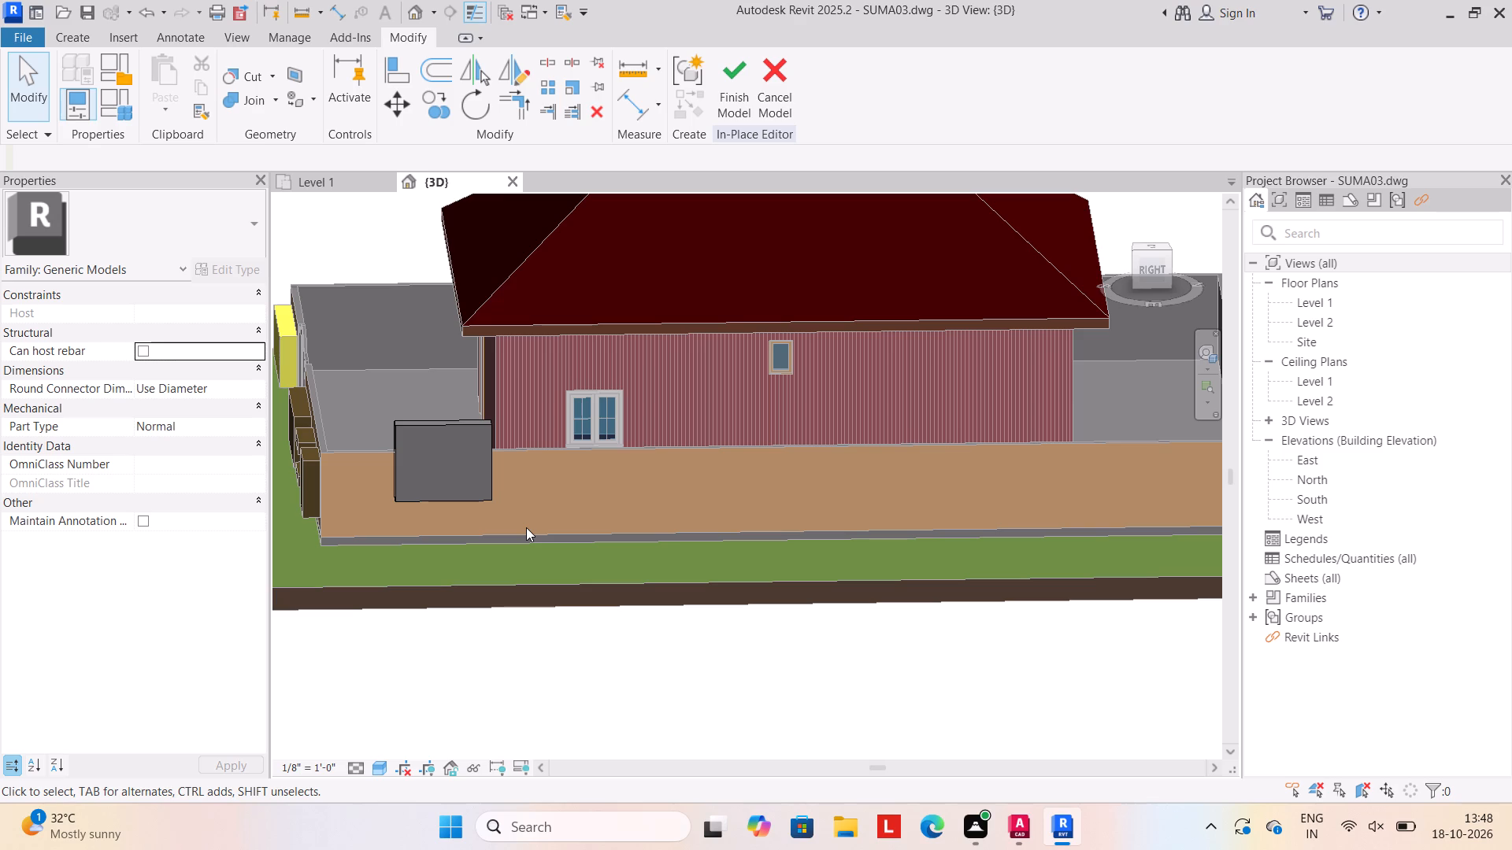
Make three copies of the panel, spaced along the side compound wall towards its rear corner.
left_click(452, 428)
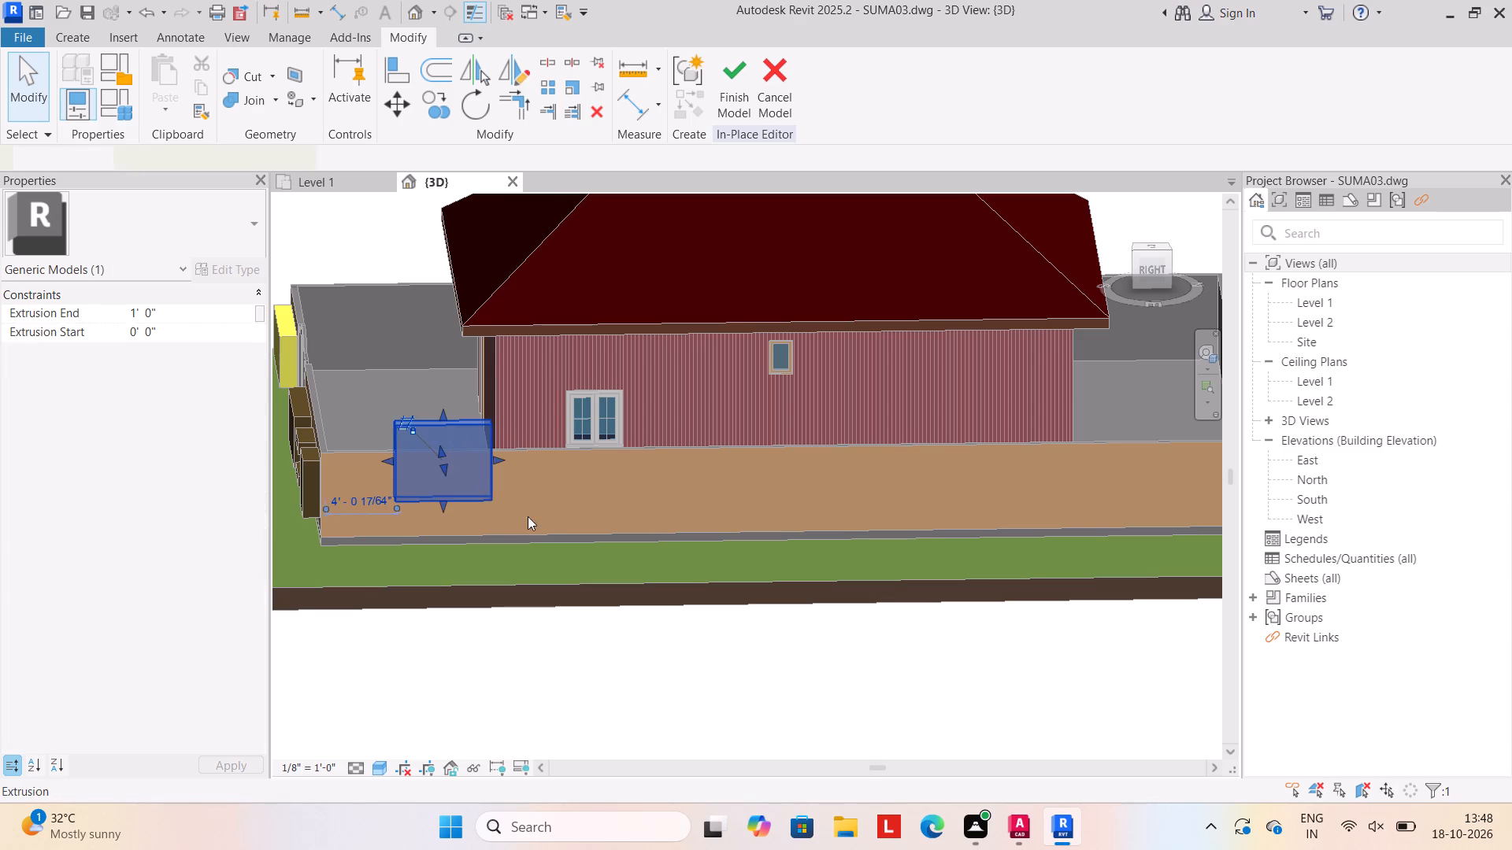
scroll(558, 514, "down", 2)
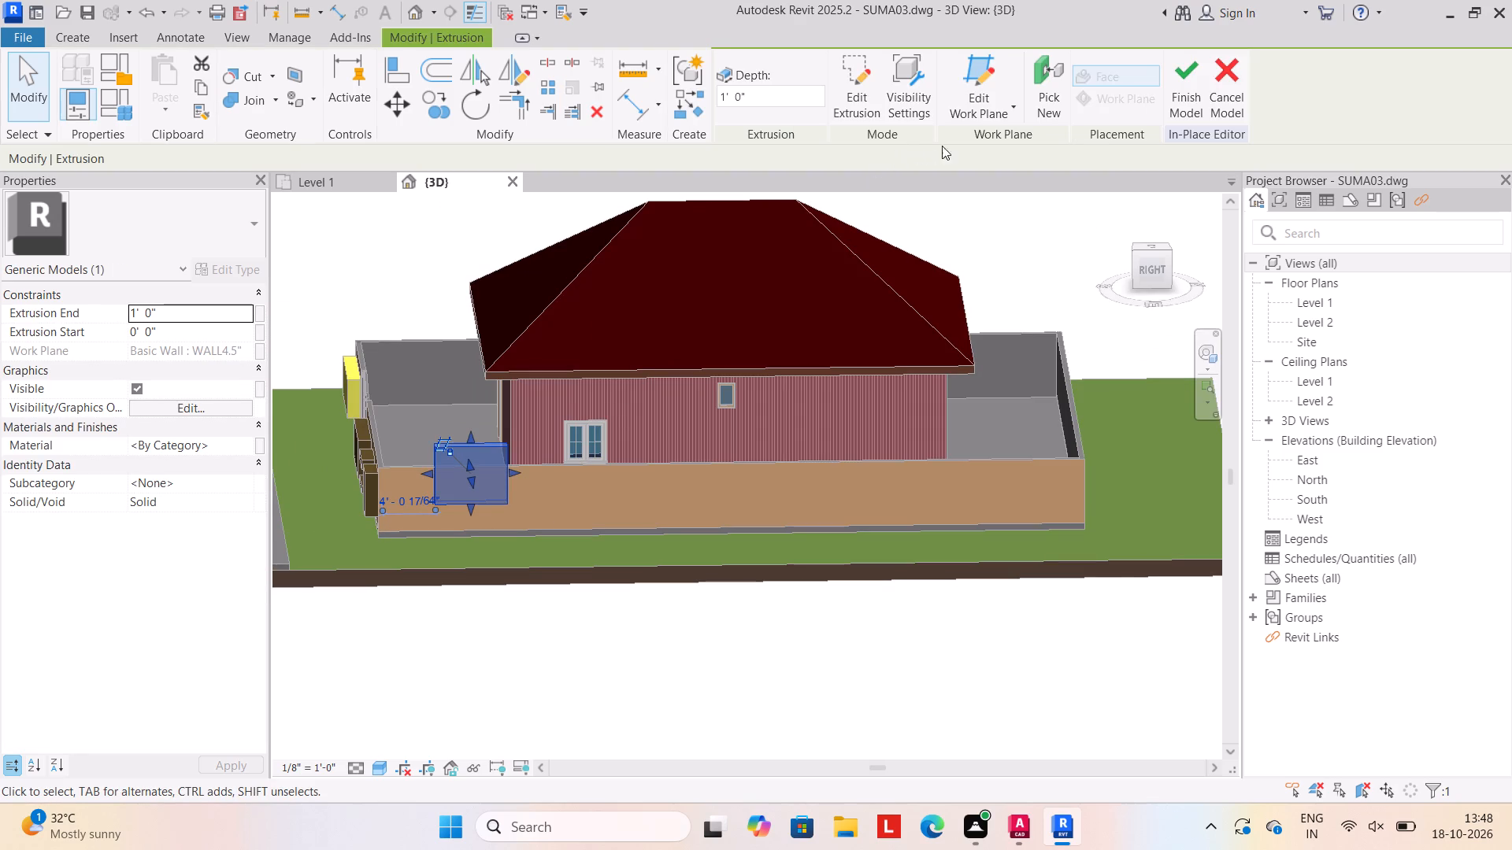
left_click(438, 109)
left_click(472, 497)
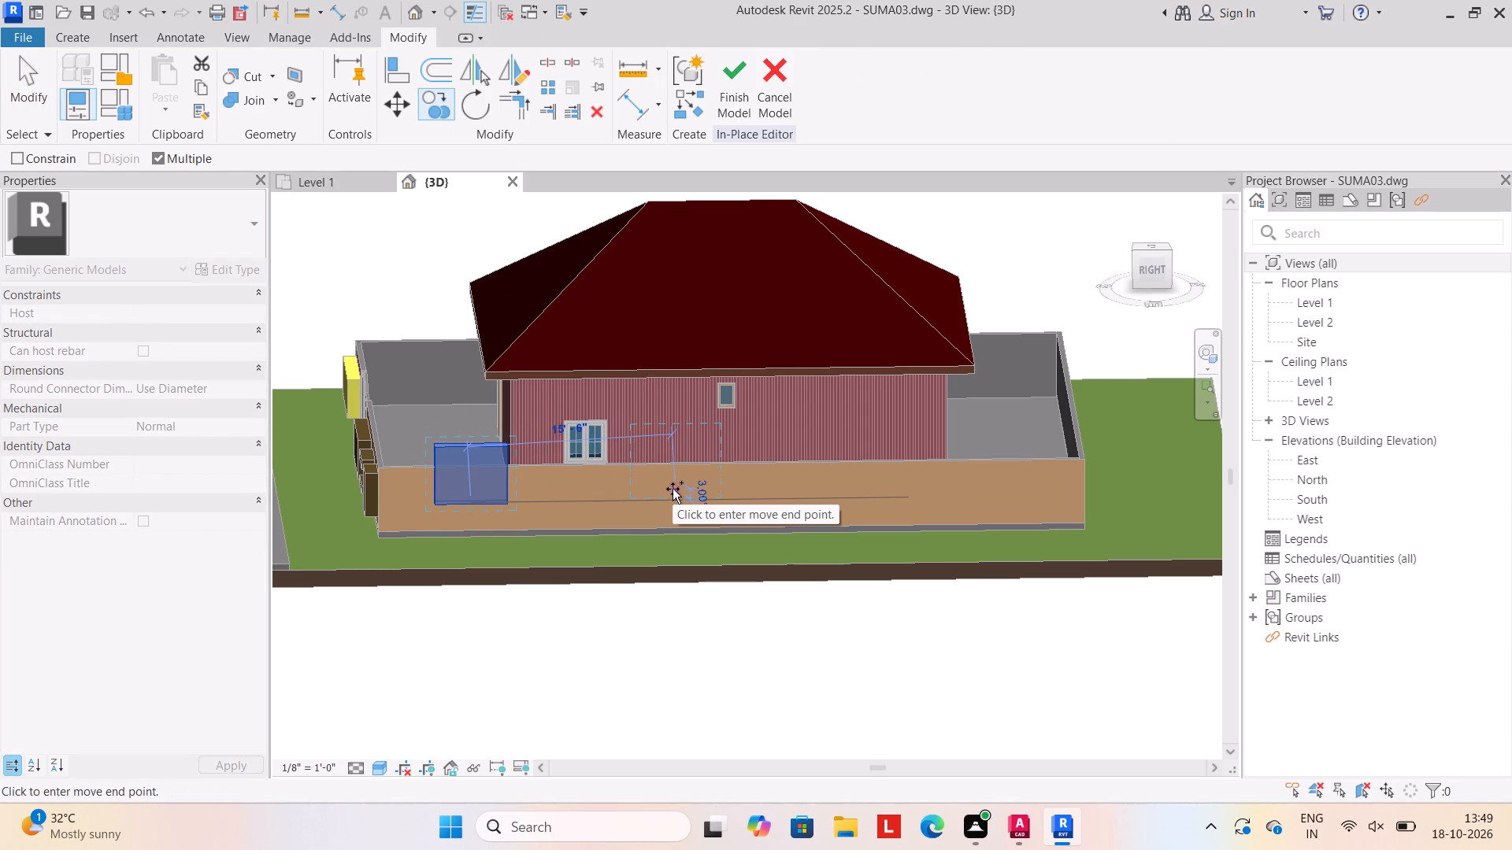
left_click(673, 489)
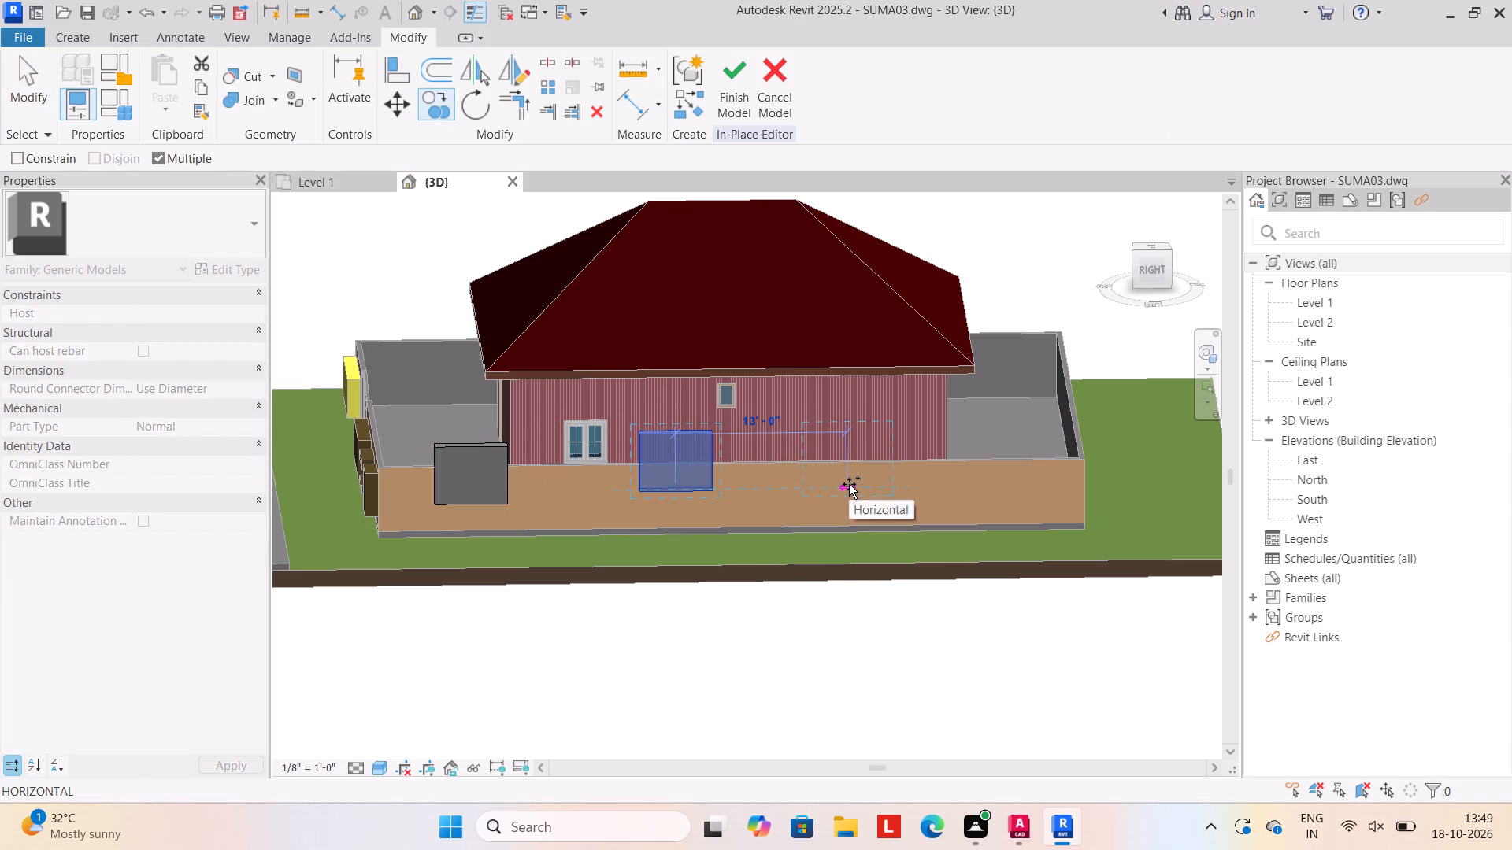
left_click(854, 486)
left_click(1015, 493)
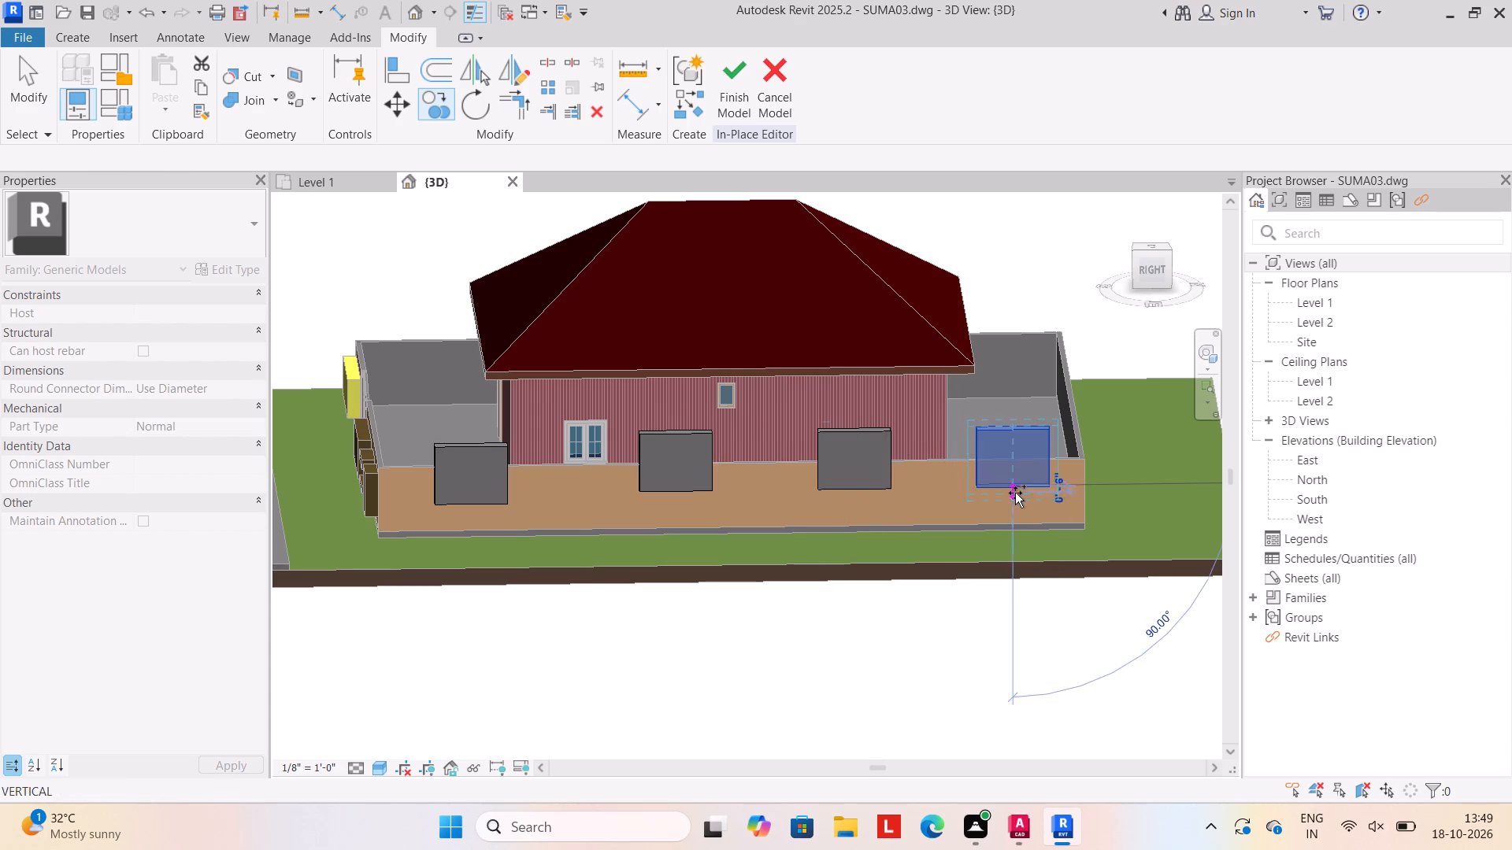
key("Escape")
key("Escape")
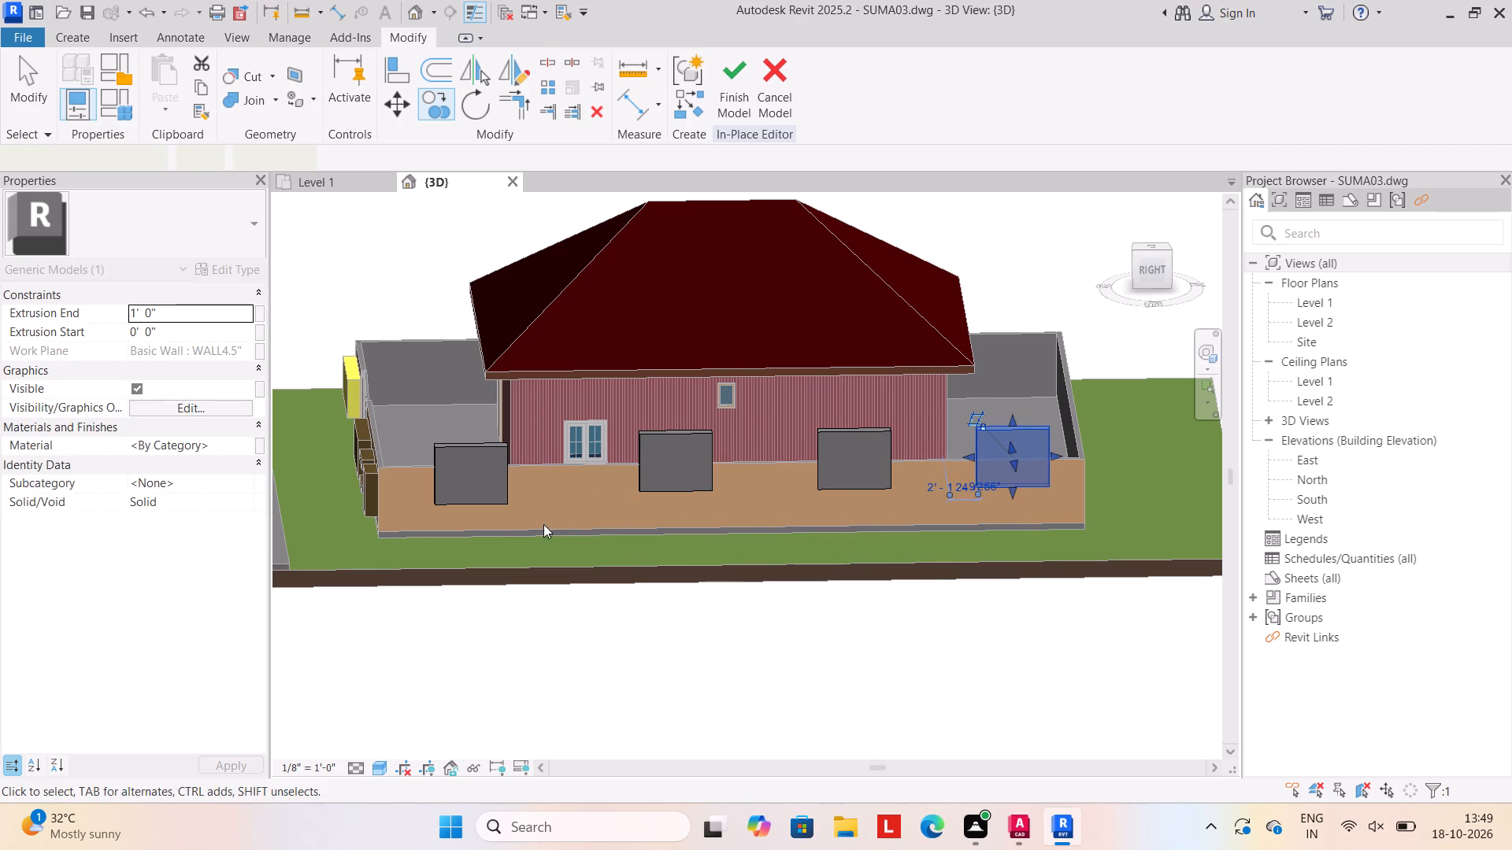
key("Escape")
key("Escape")
Nudge the original front panel upward to line up with the three copied panels.
left_click(484, 448)
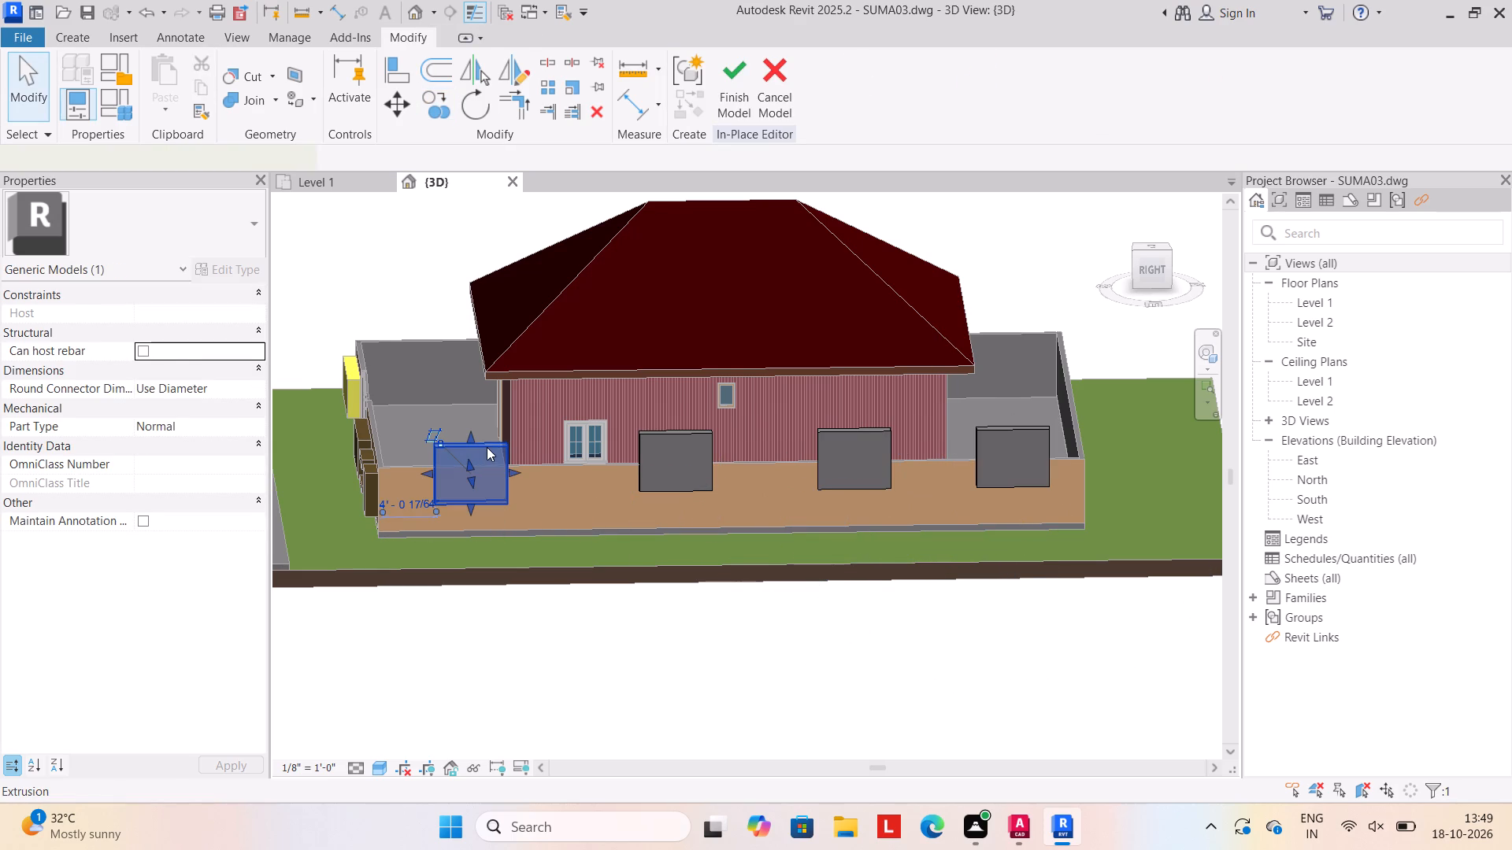
key("Up")
key("Up")
key("Up")
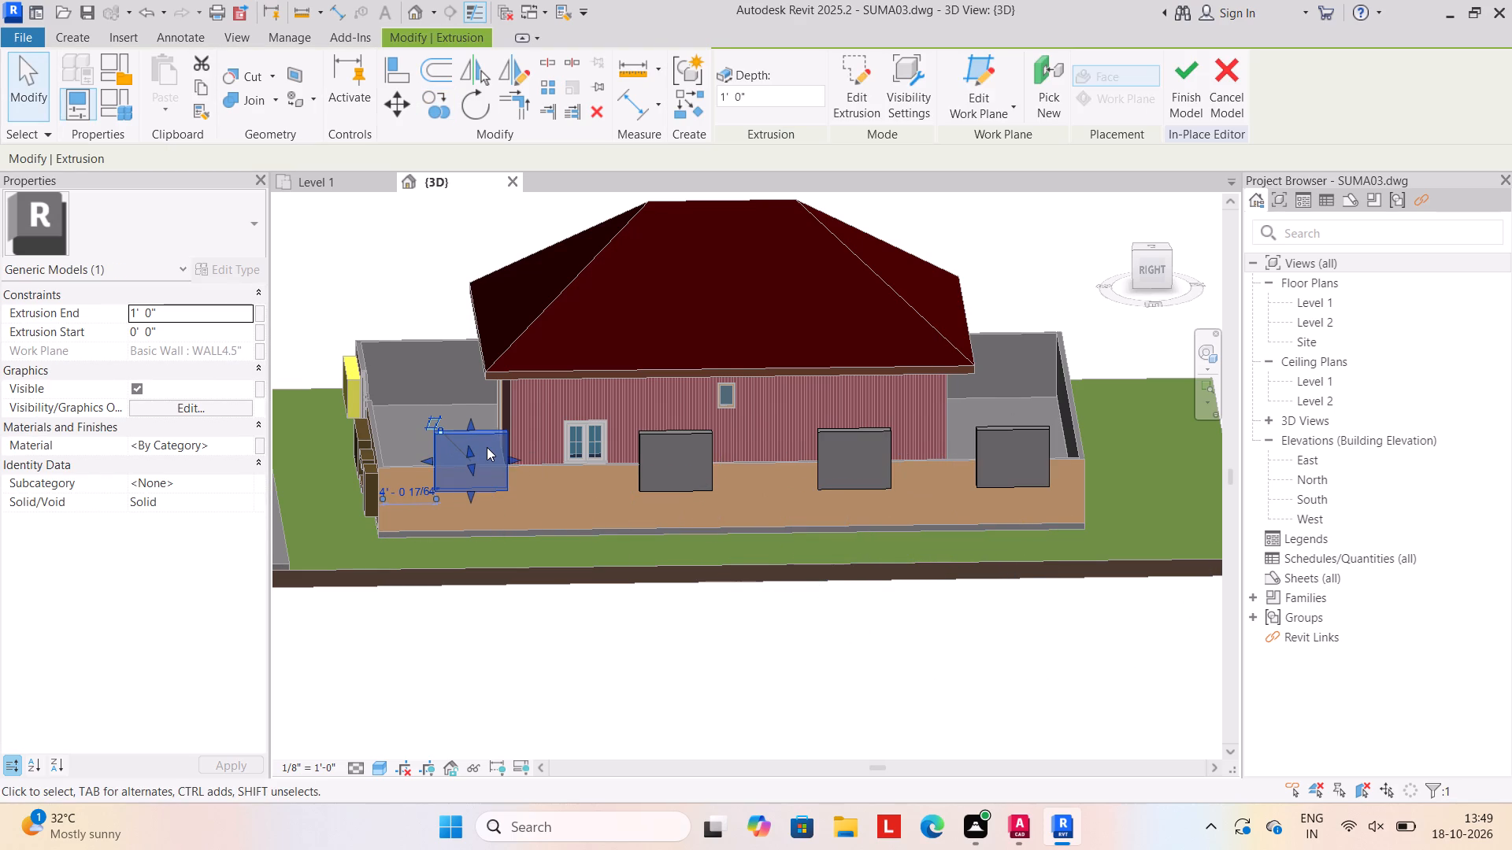
key("Up")
key("Down")
left_click(728, 620)
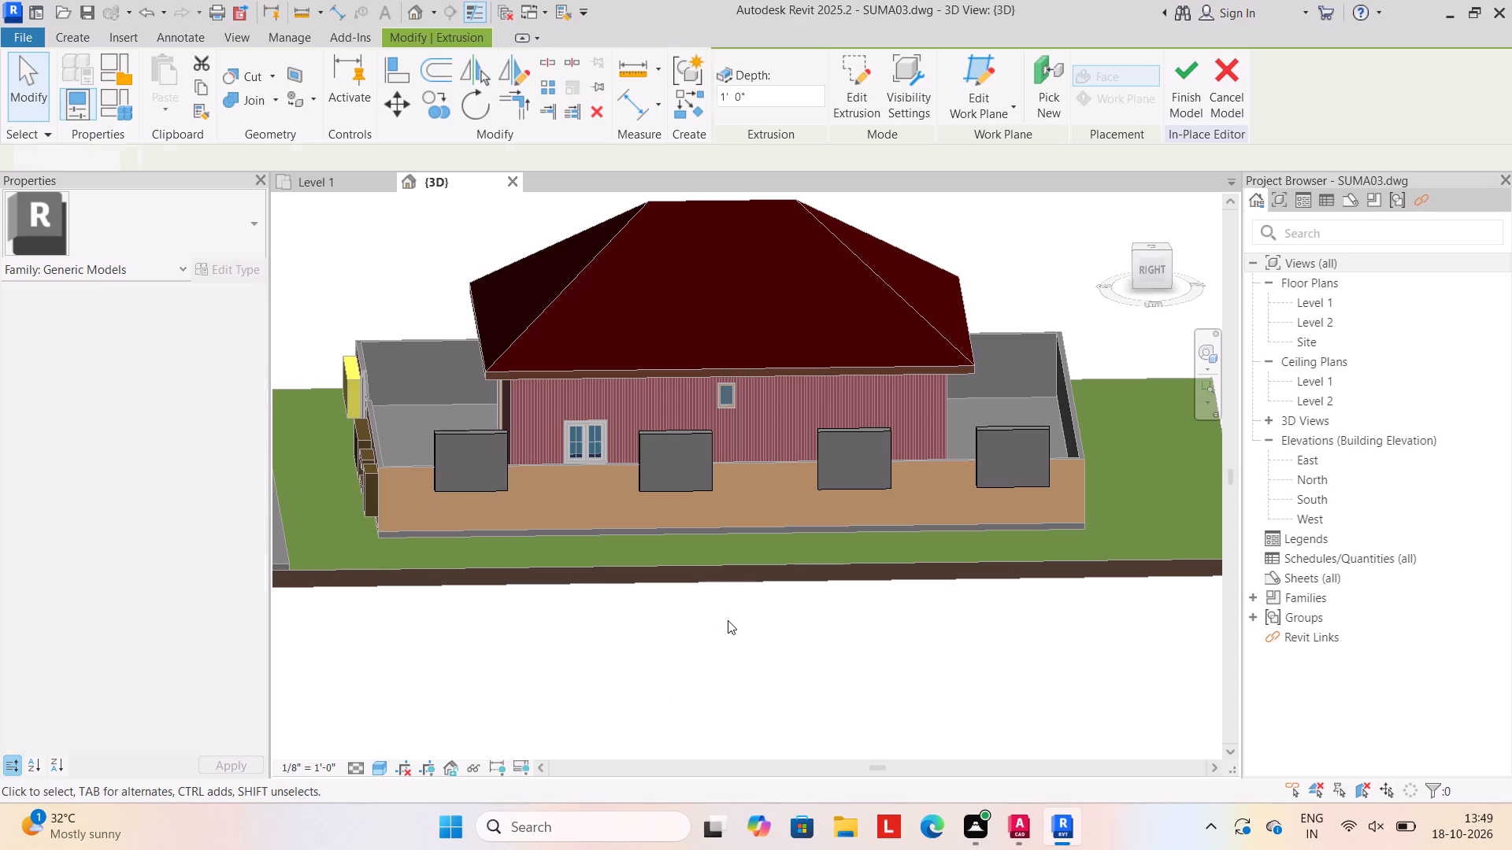
Finish the in-place model of the four side-wall panels.
scroll(717, 619, "down", 2)
middle_click_drag(670, 581, 621, 583)
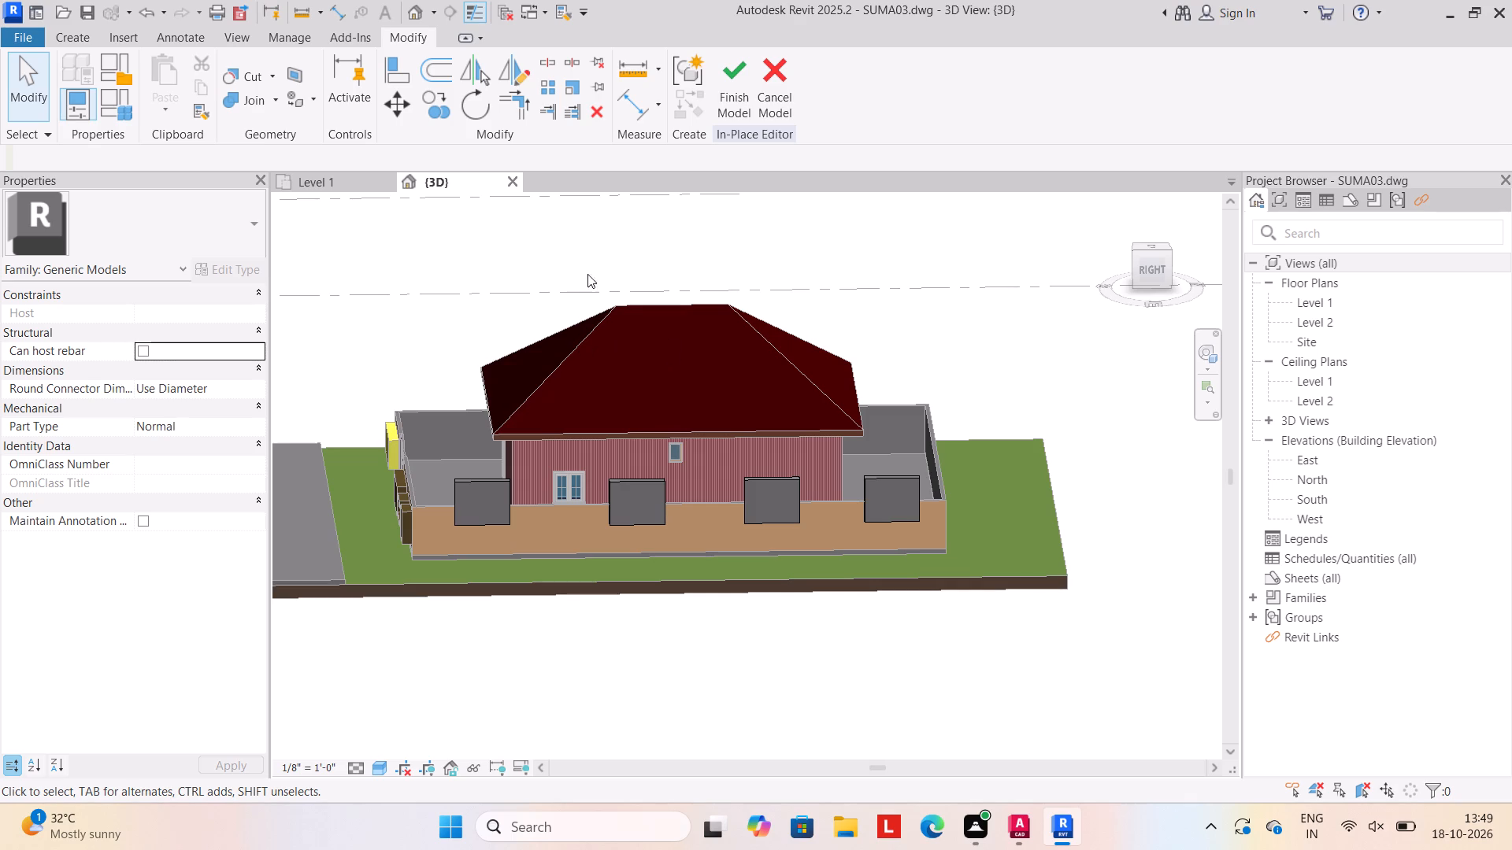
left_click(735, 112)
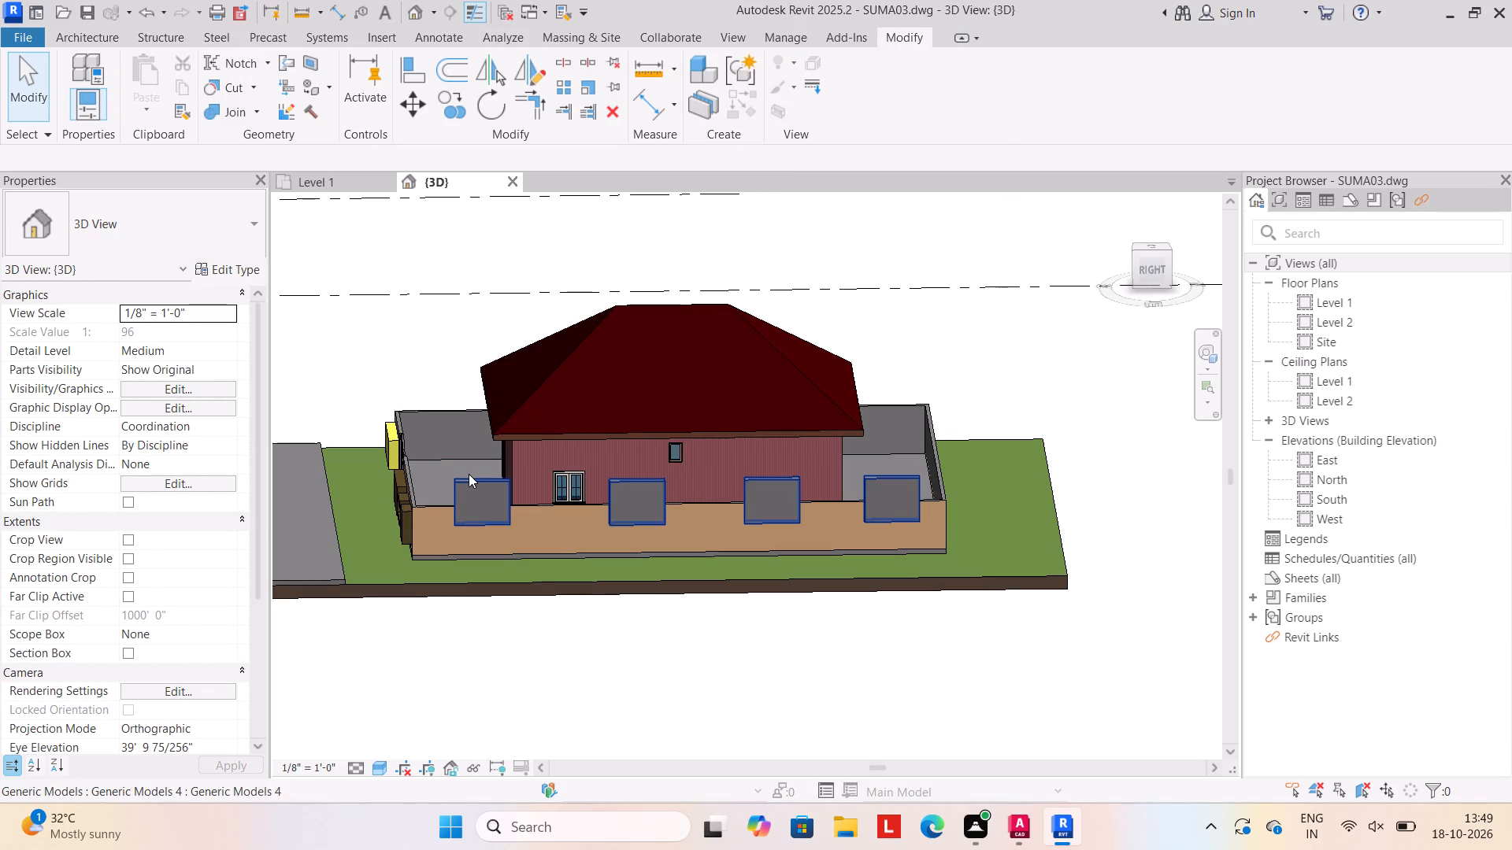
Reopen the side-wall panels' in-place model and paint all four outer faces with Vaghi Fabric - C-13CR20.
left_click(469, 474)
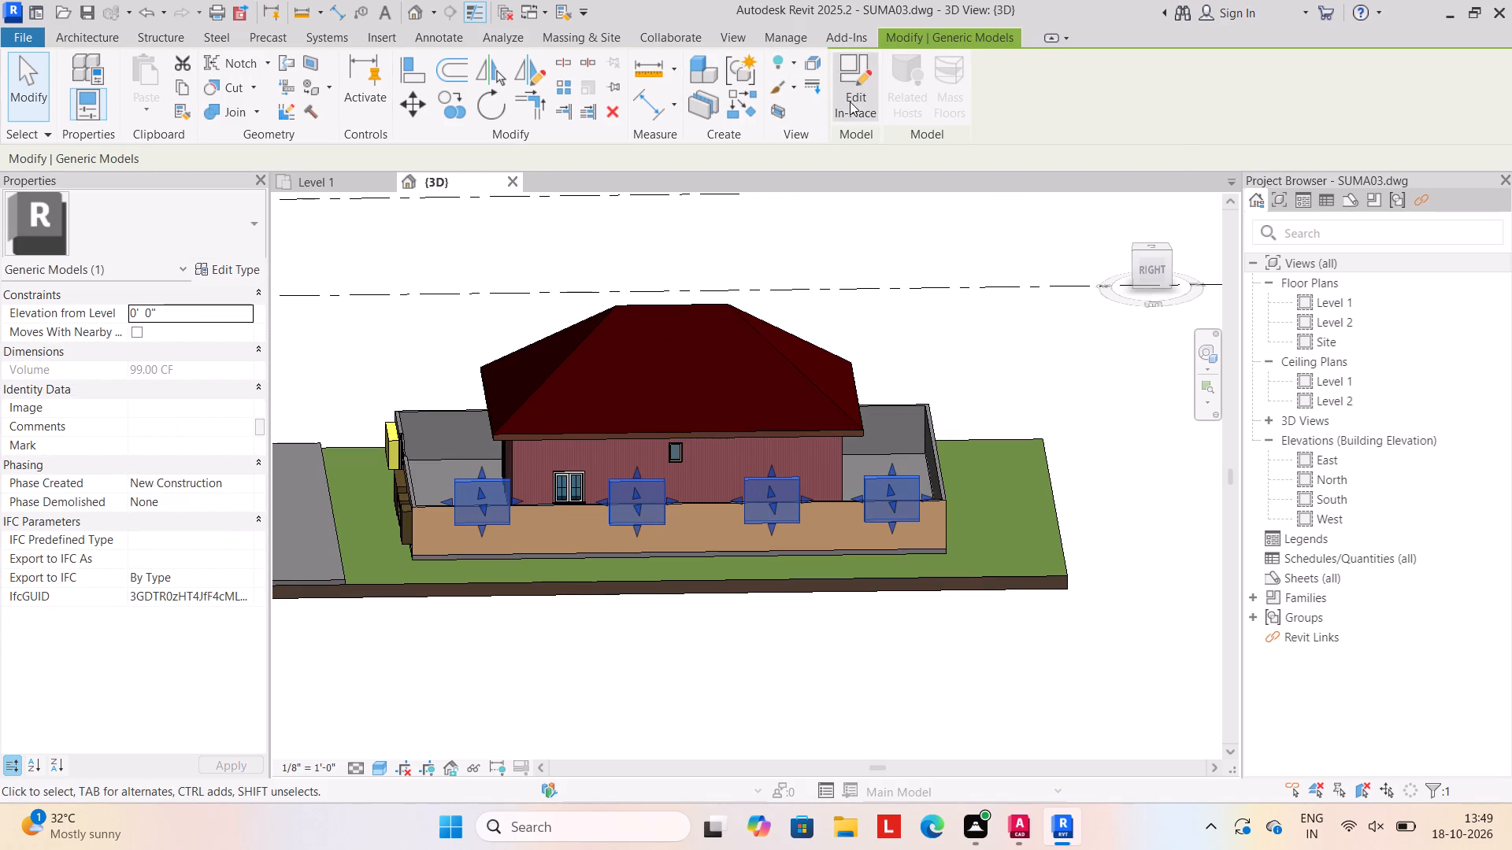
left_click(850, 102)
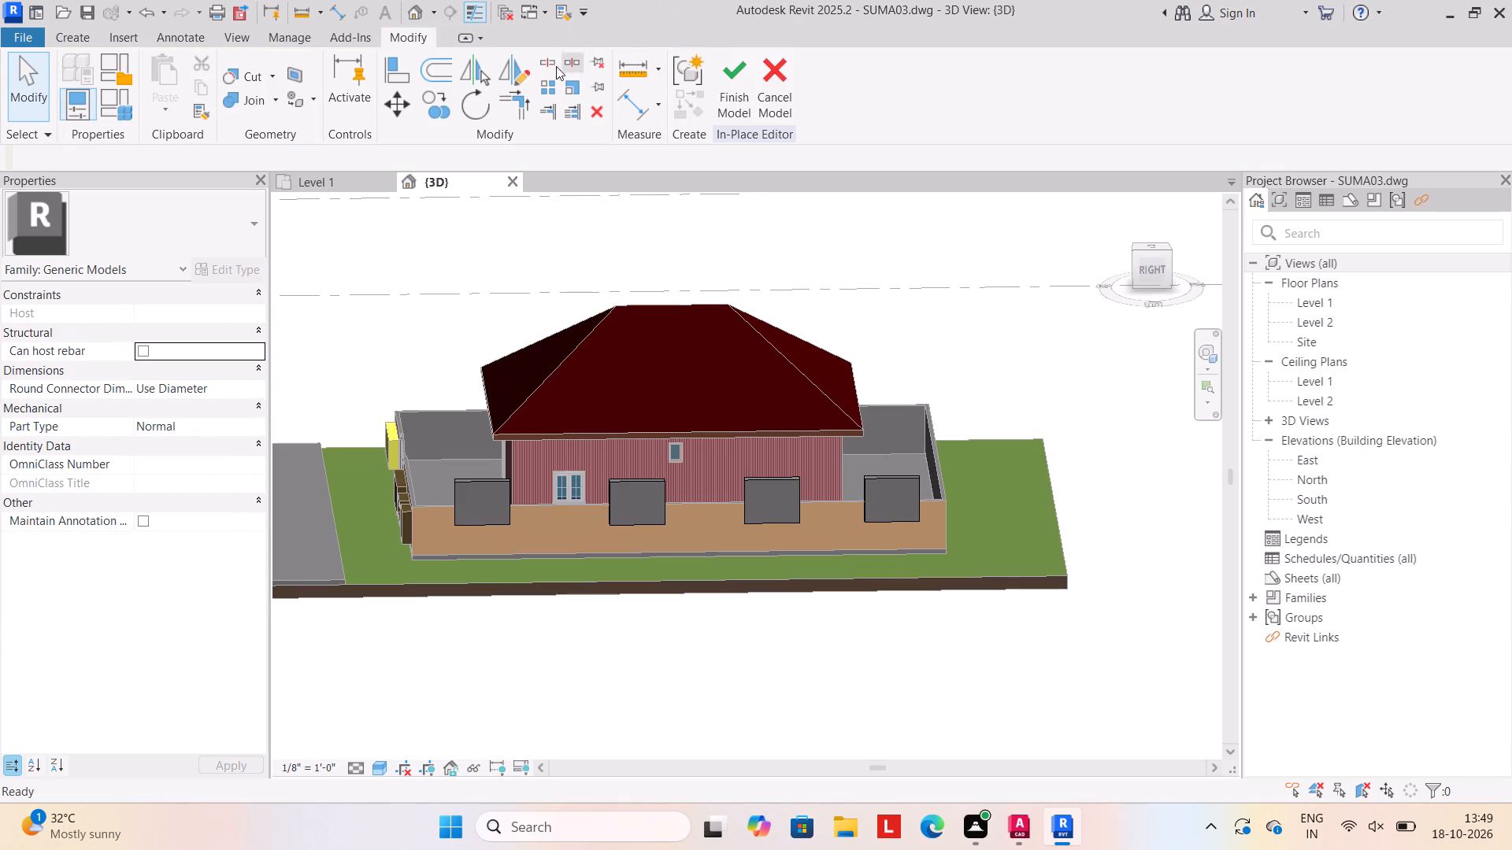
left_click(312, 102)
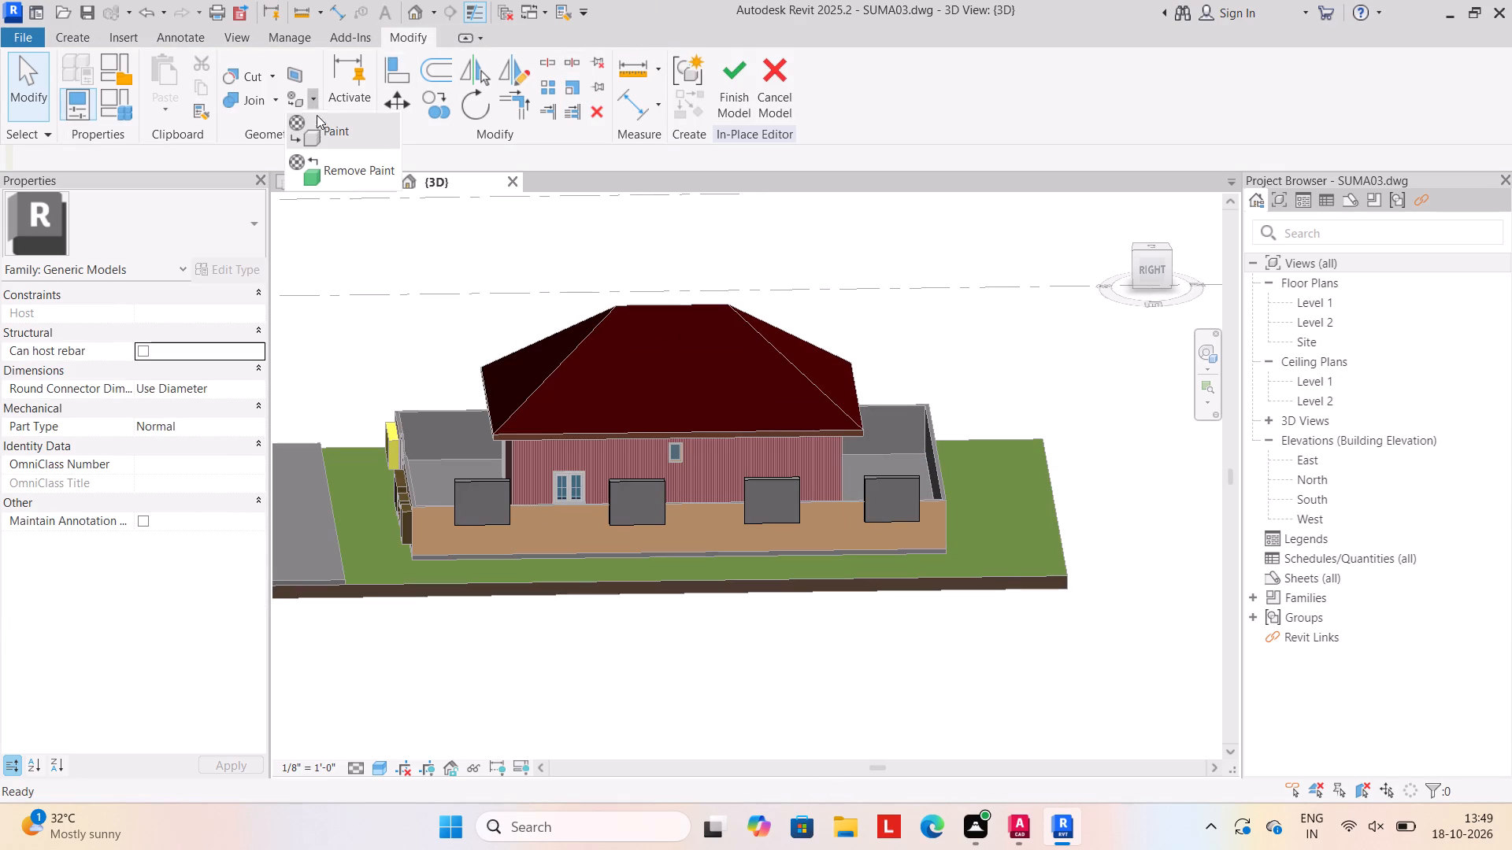
left_click(322, 126)
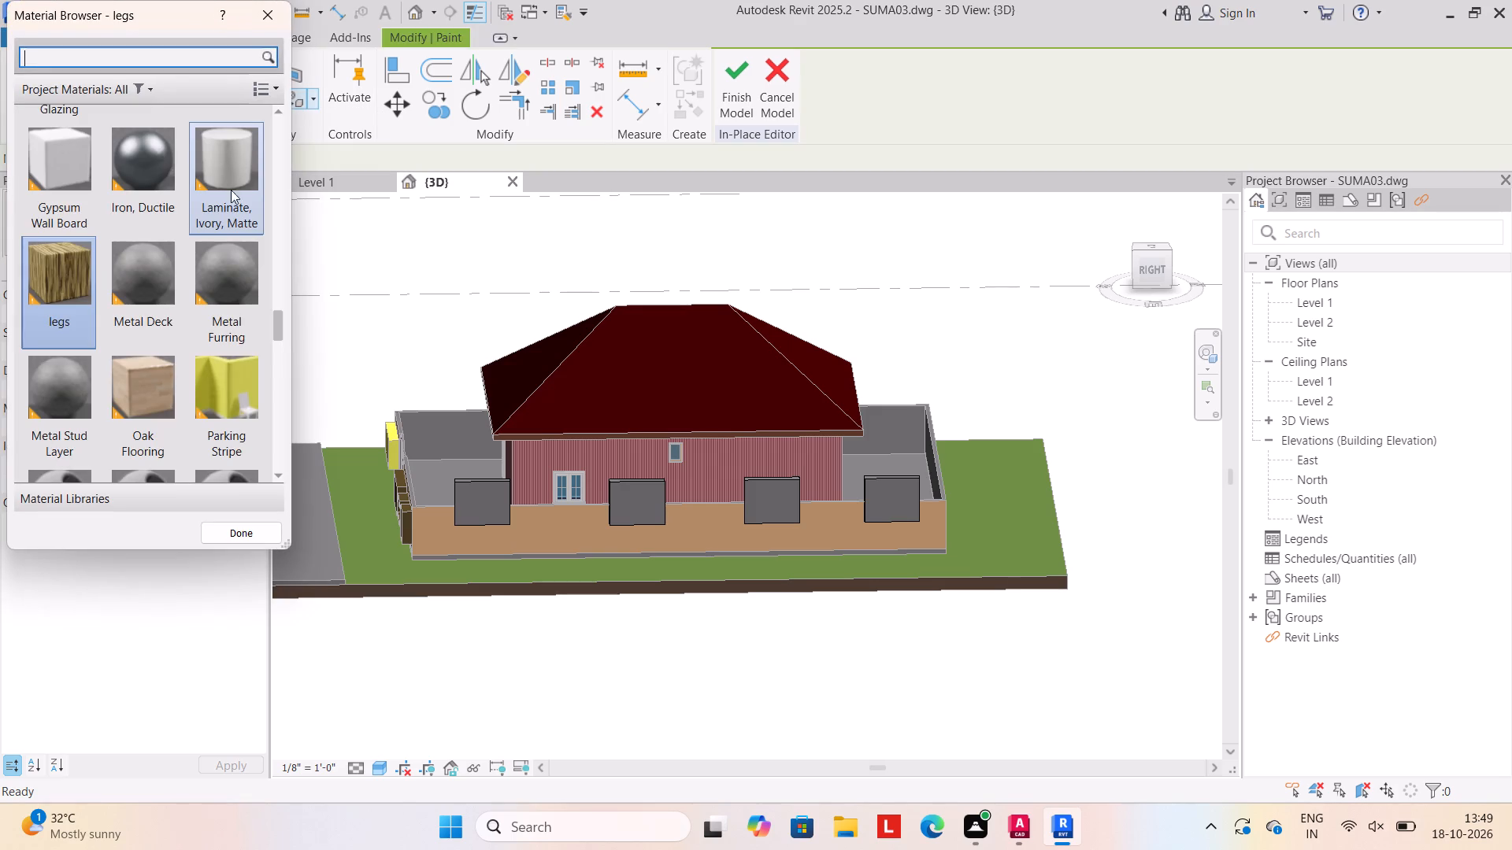
scroll(216, 235, "down", 5)
scroll(210, 258, "up", 5)
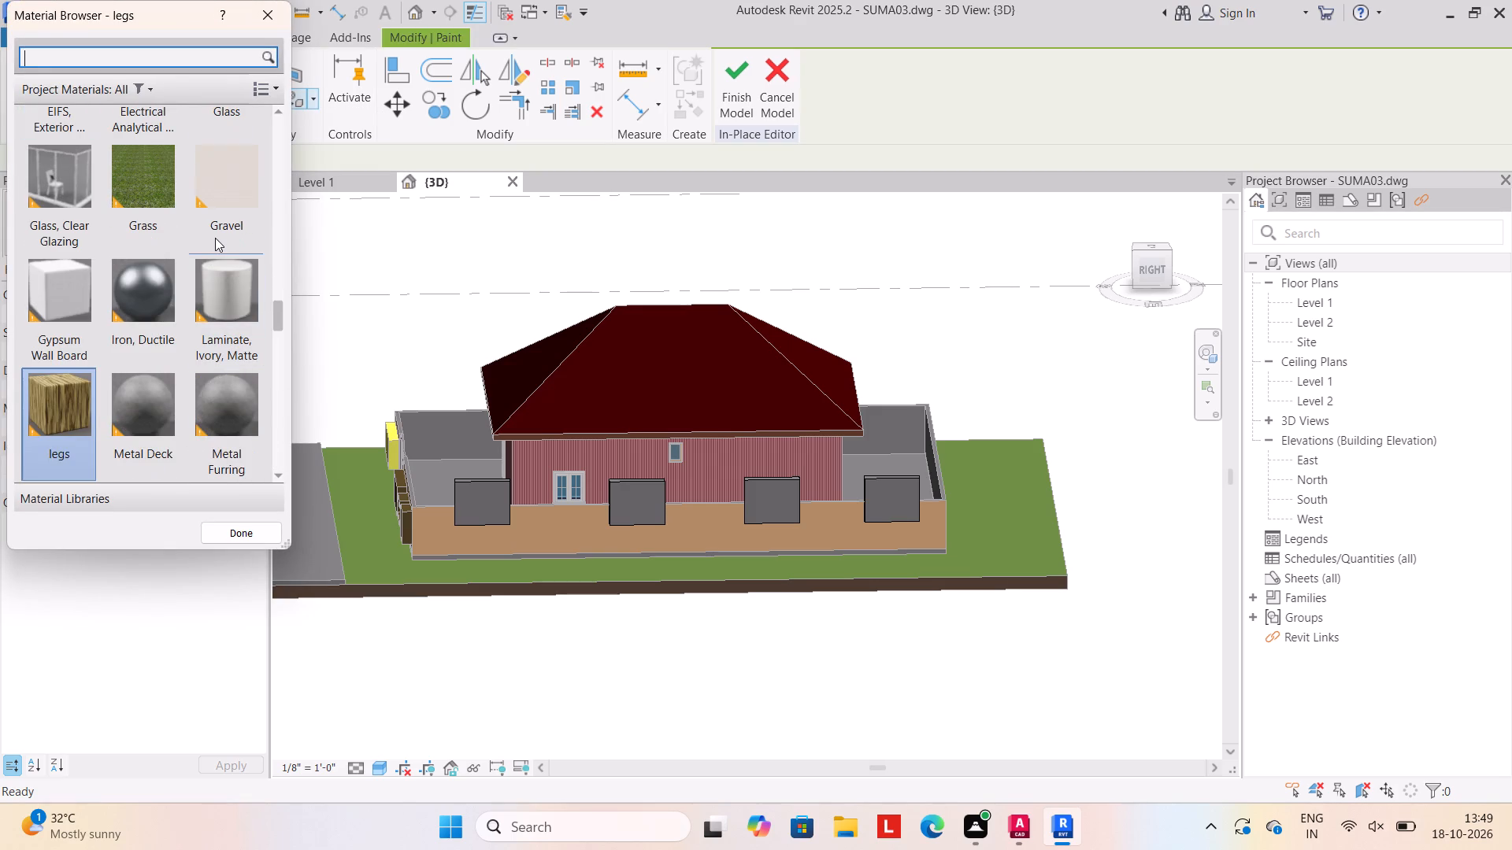
scroll(215, 257, "down", 1)
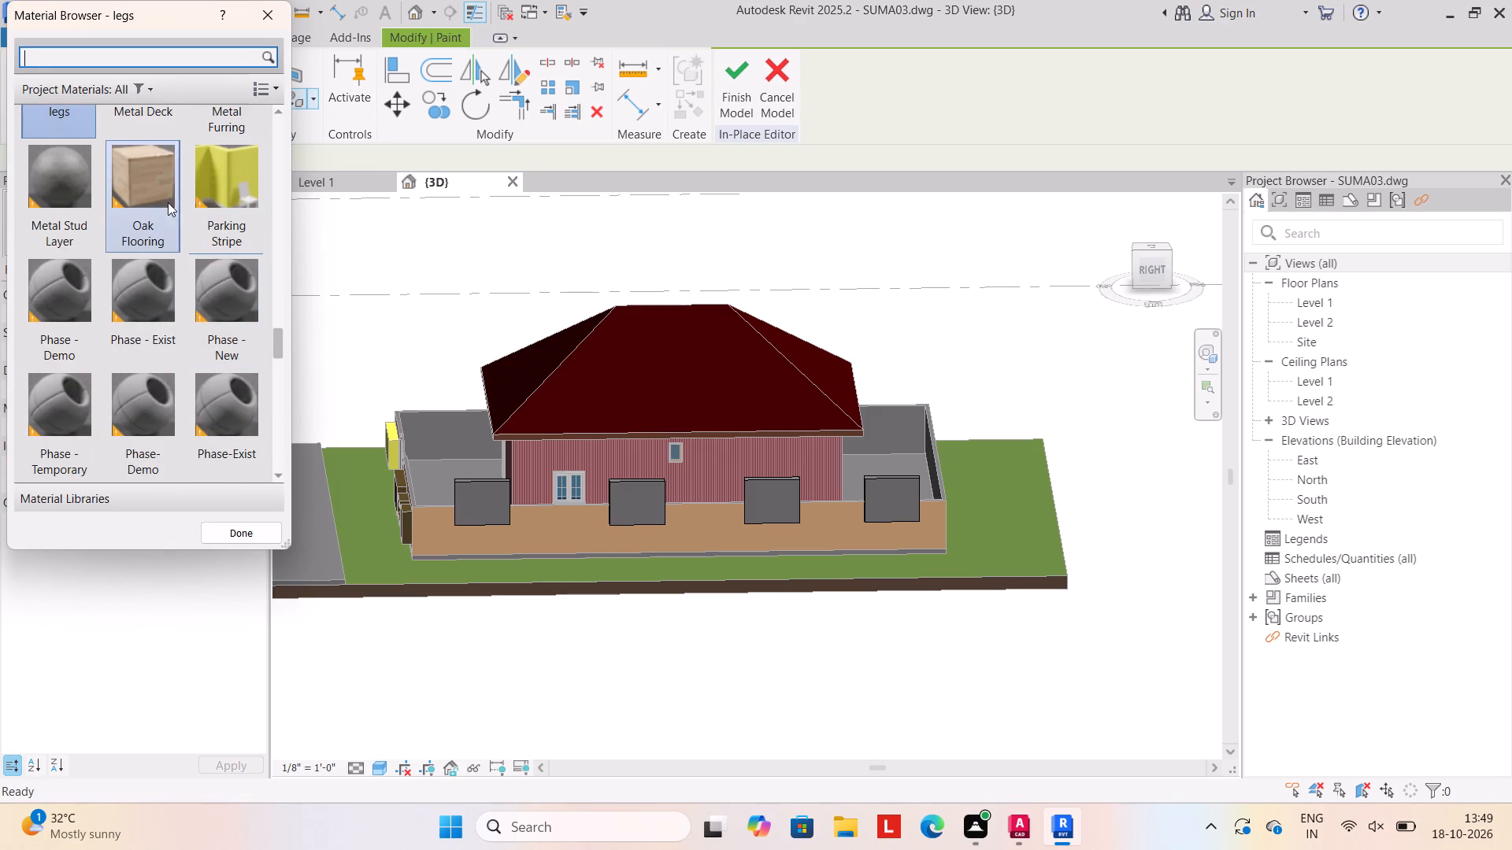
scroll(180, 298, "down", 5)
left_click(159, 179)
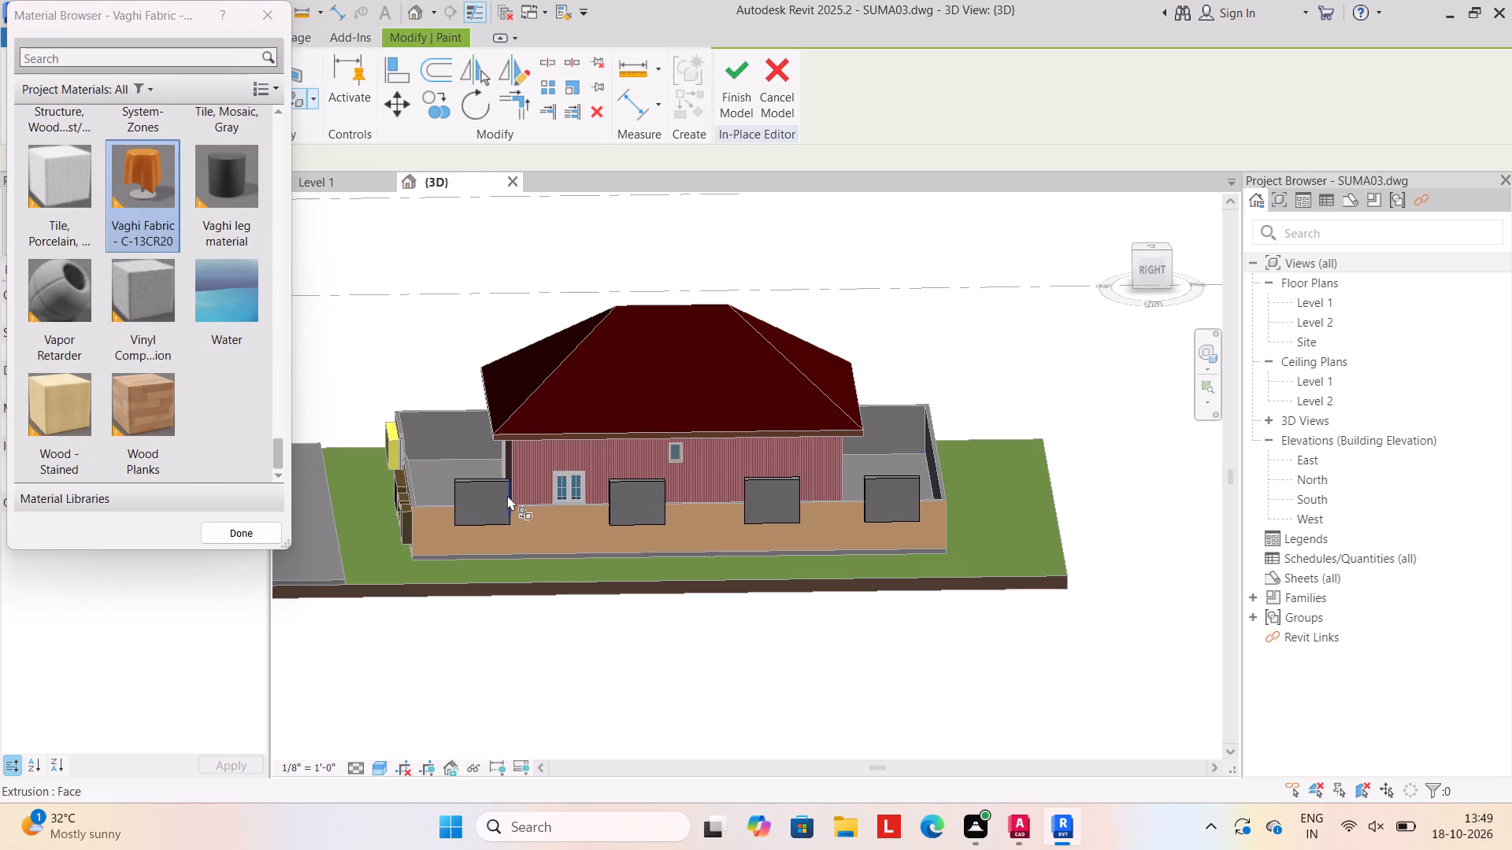
left_click(504, 500)
left_click(487, 491)
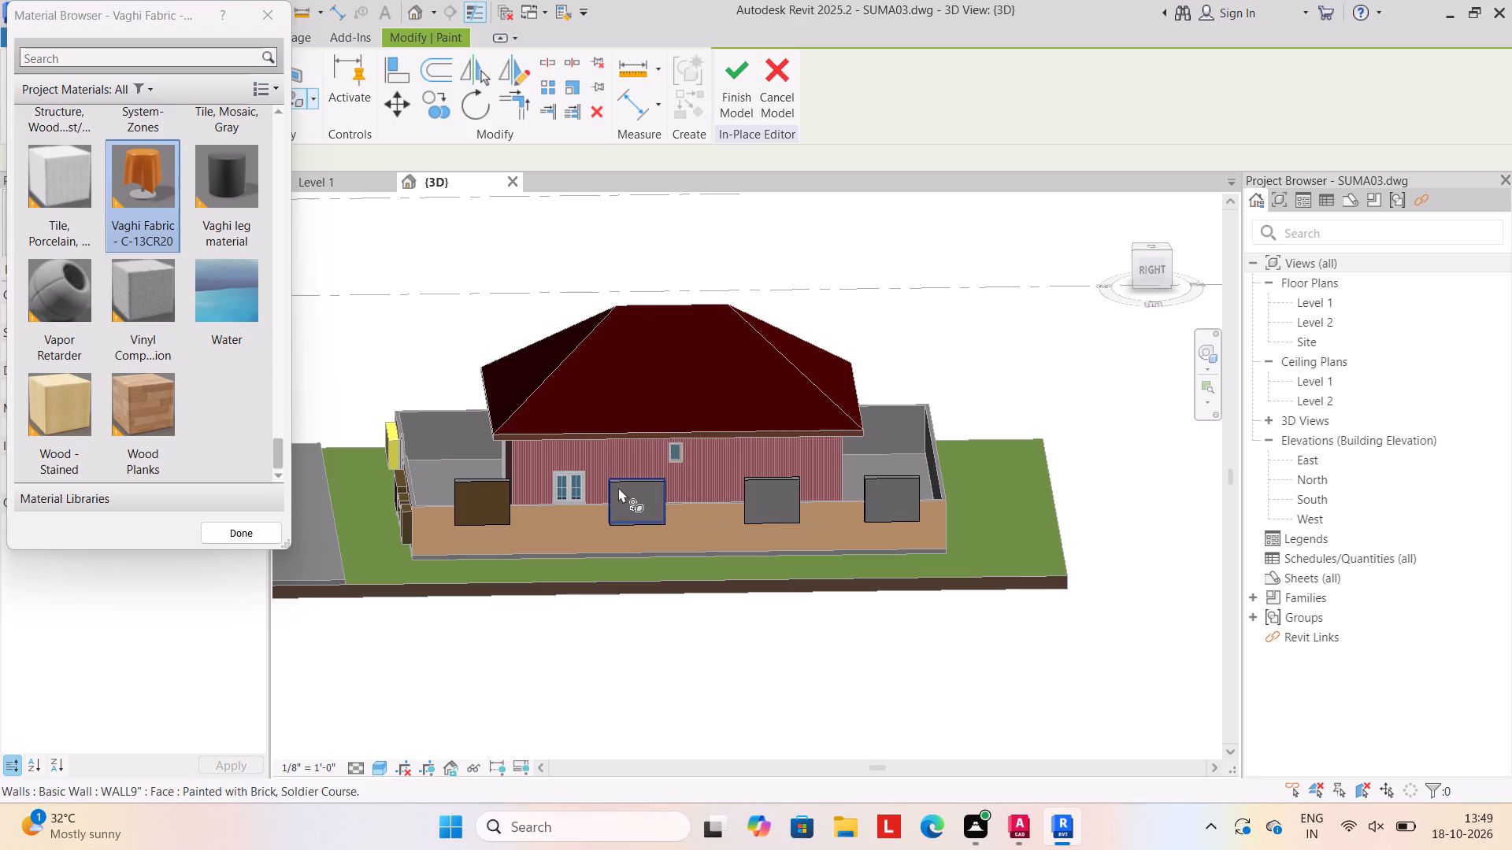
left_click(618, 487)
left_click_drag(759, 503, 769, 501)
left_click(900, 509)
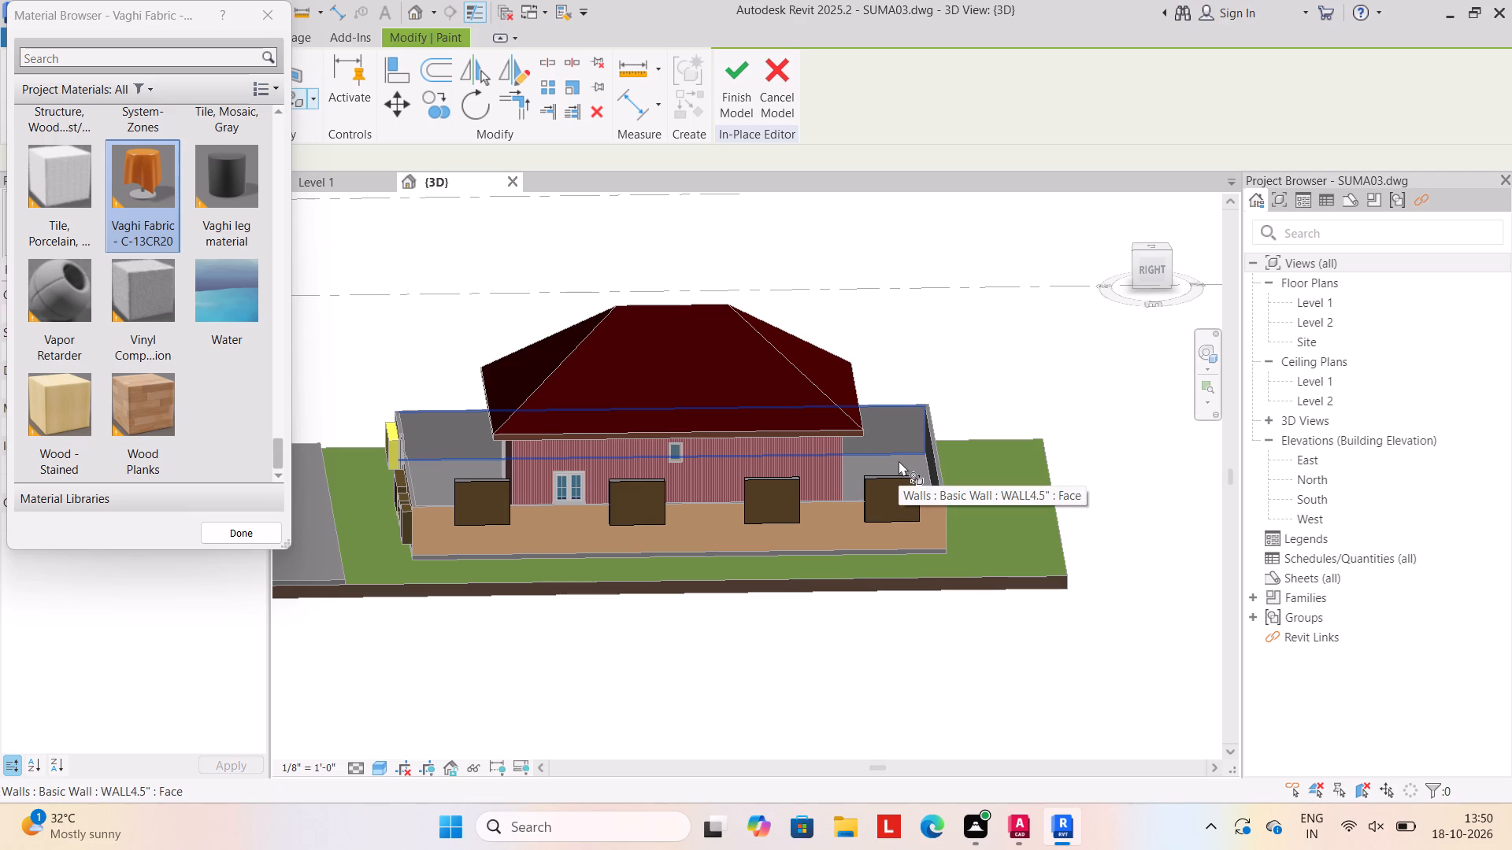
Paint the top face of the rearmost side-wall panel with Vaghi Fabric - C-13CR20.
scroll(899, 460, "up", 1)
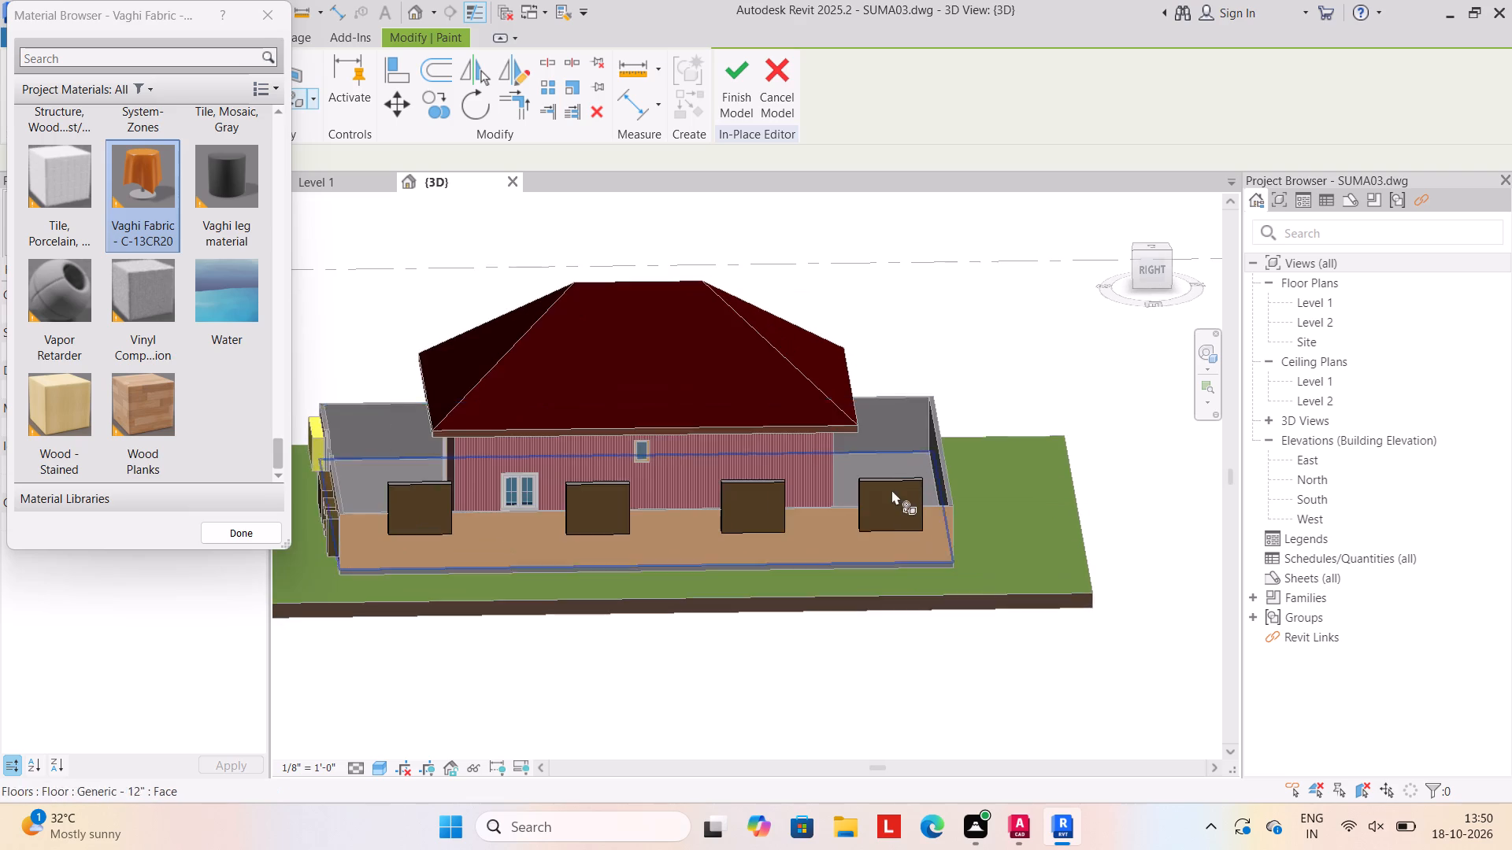
scroll(884, 509, "up", 10)
scroll(896, 397, "up", 7)
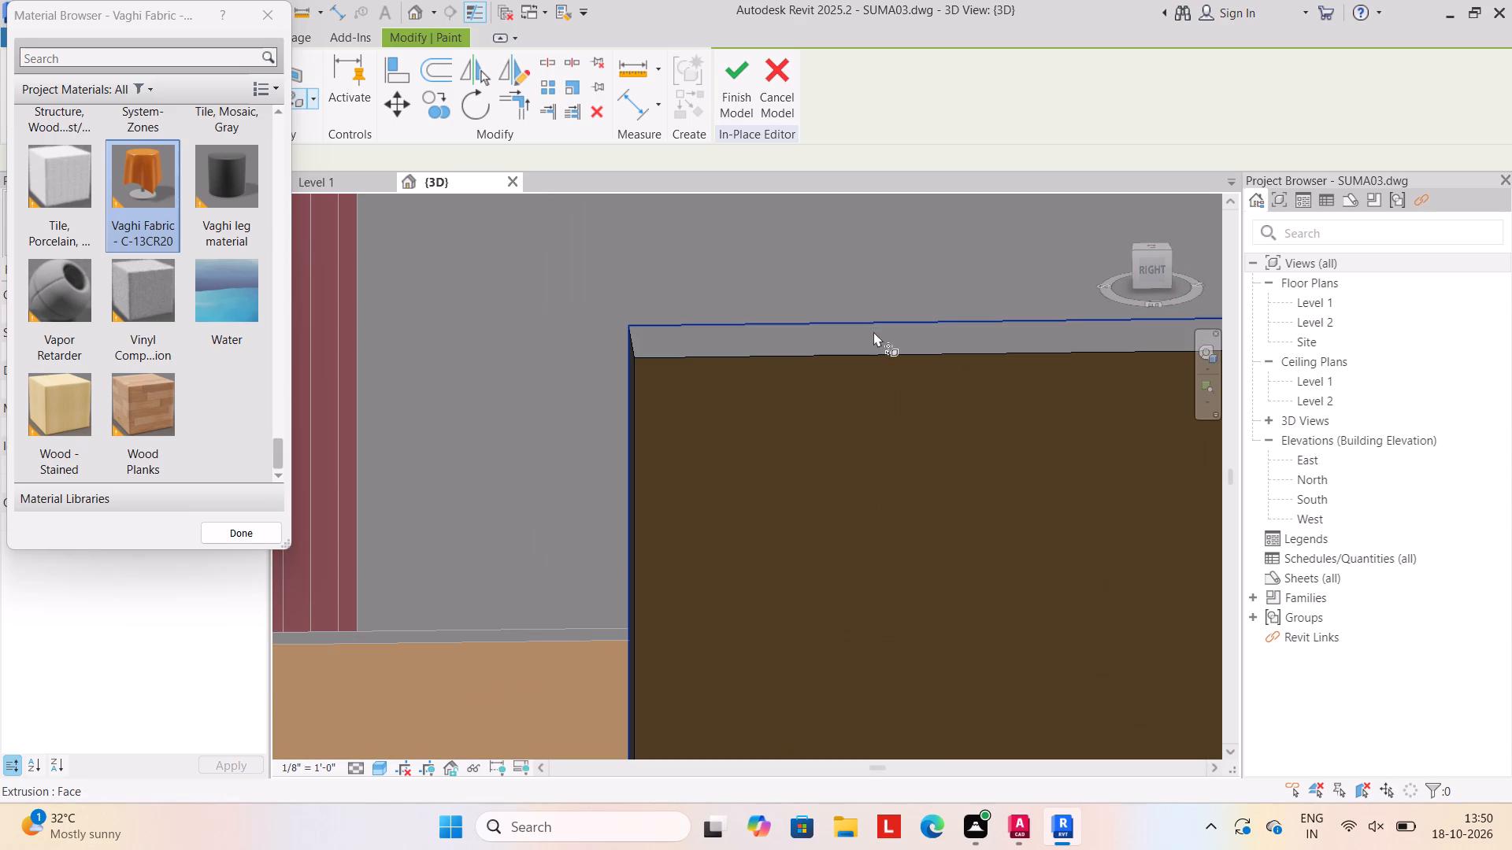
left_click(873, 331)
scroll(850, 384, "down", 2)
scroll(846, 346, "up", 7)
left_click(842, 353)
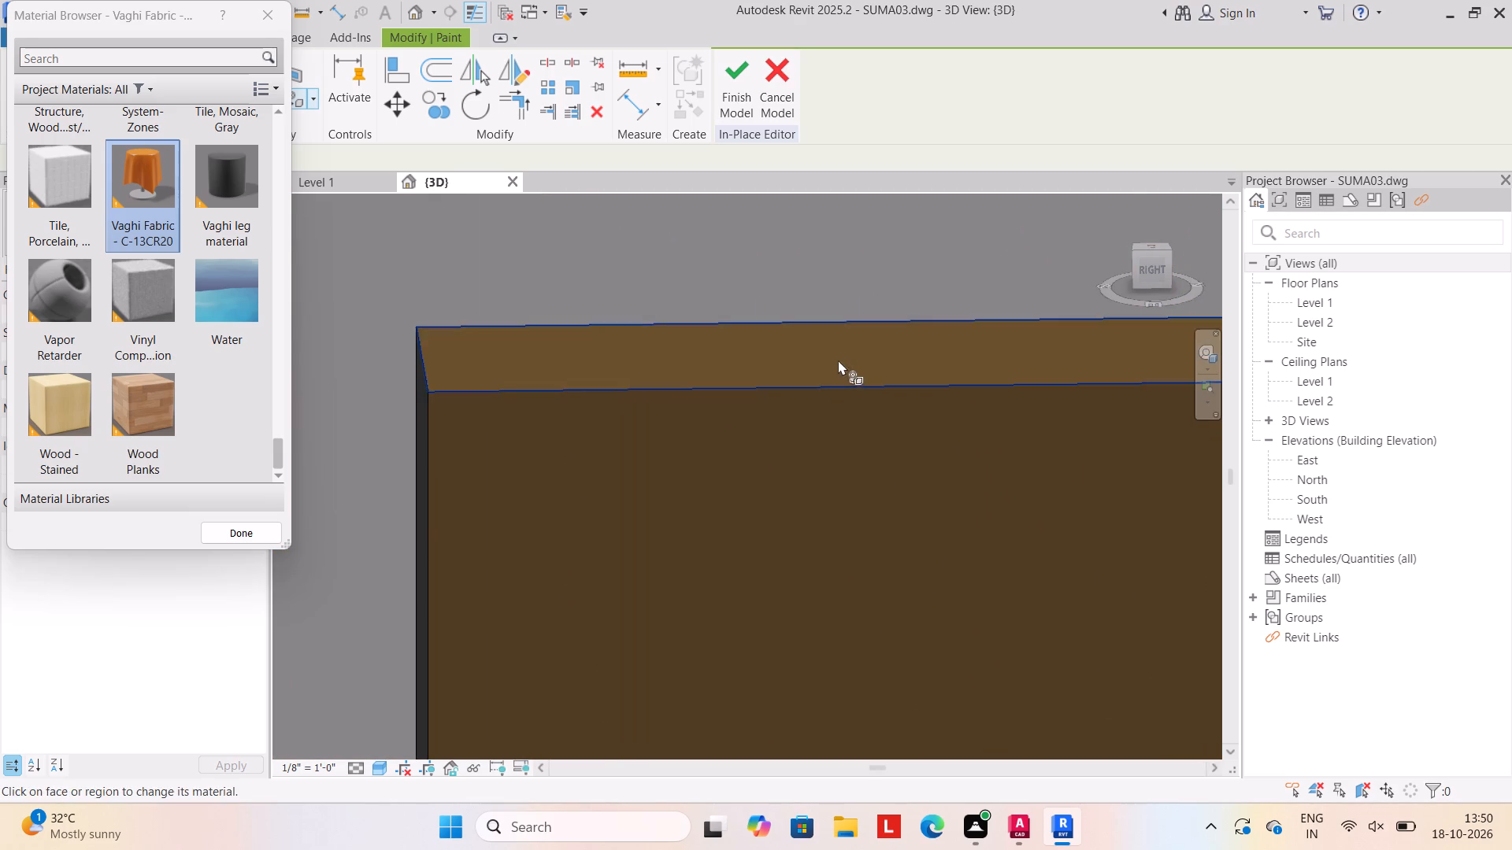
Paint the top face of the second panel from the rear with Vaghi Fabric - C-13CR20.
scroll(828, 384, "down", 10)
scroll(709, 419, "down", 4)
scroll(383, 399, "up", 3)
middle_click_drag(384, 401, 551, 401)
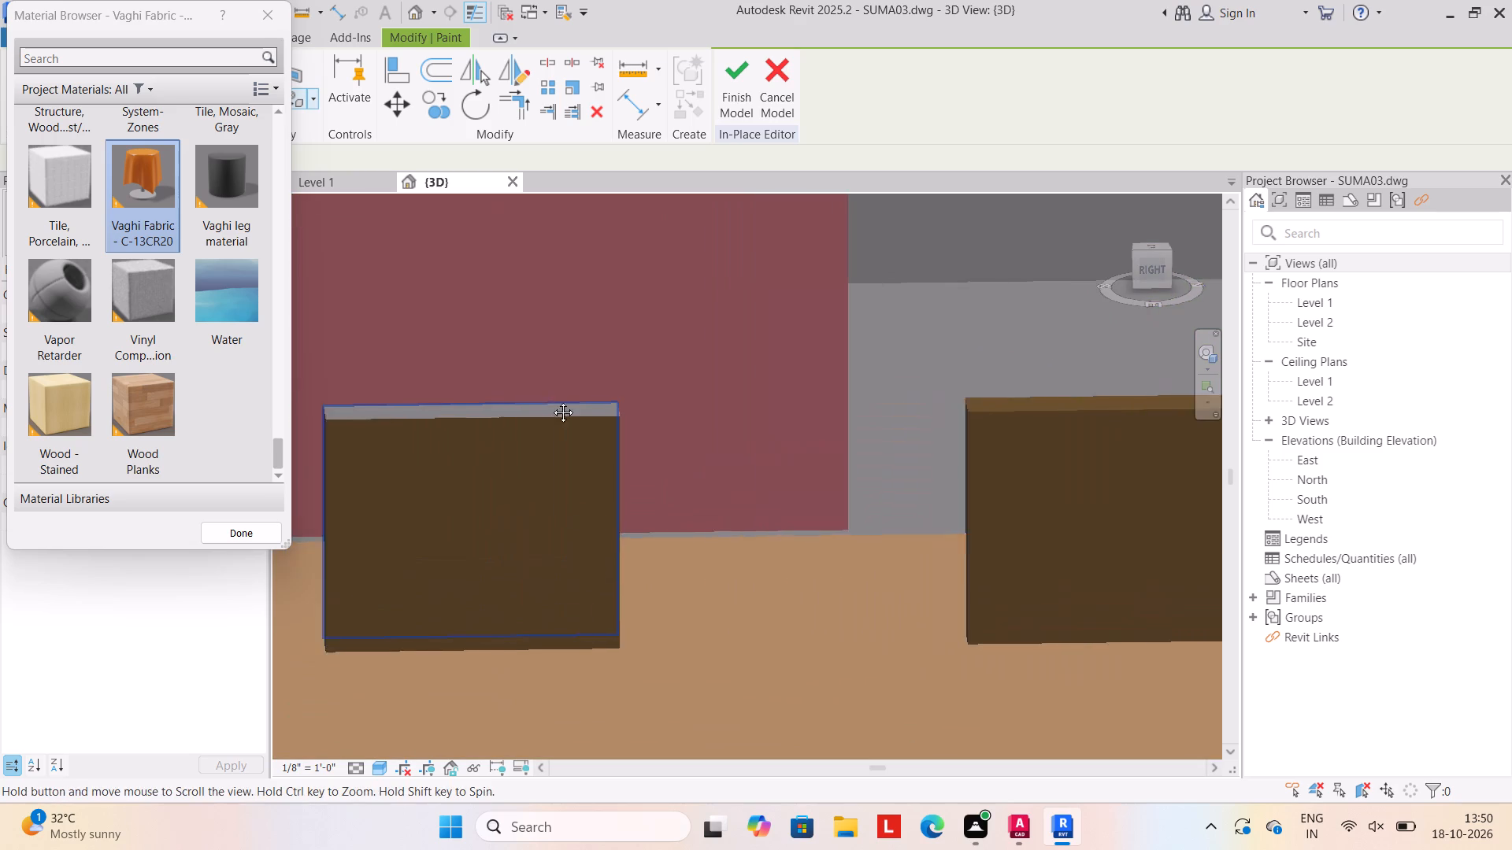
middle_click_drag(551, 401, 705, 406)
scroll(675, 423, "up", 6)
left_click(676, 412)
Paint the top face of the third panel from the rear with Vaghi Fabric - C-13CR20.
scroll(677, 419, "down", 15)
middle_click_drag(452, 427, 603, 440)
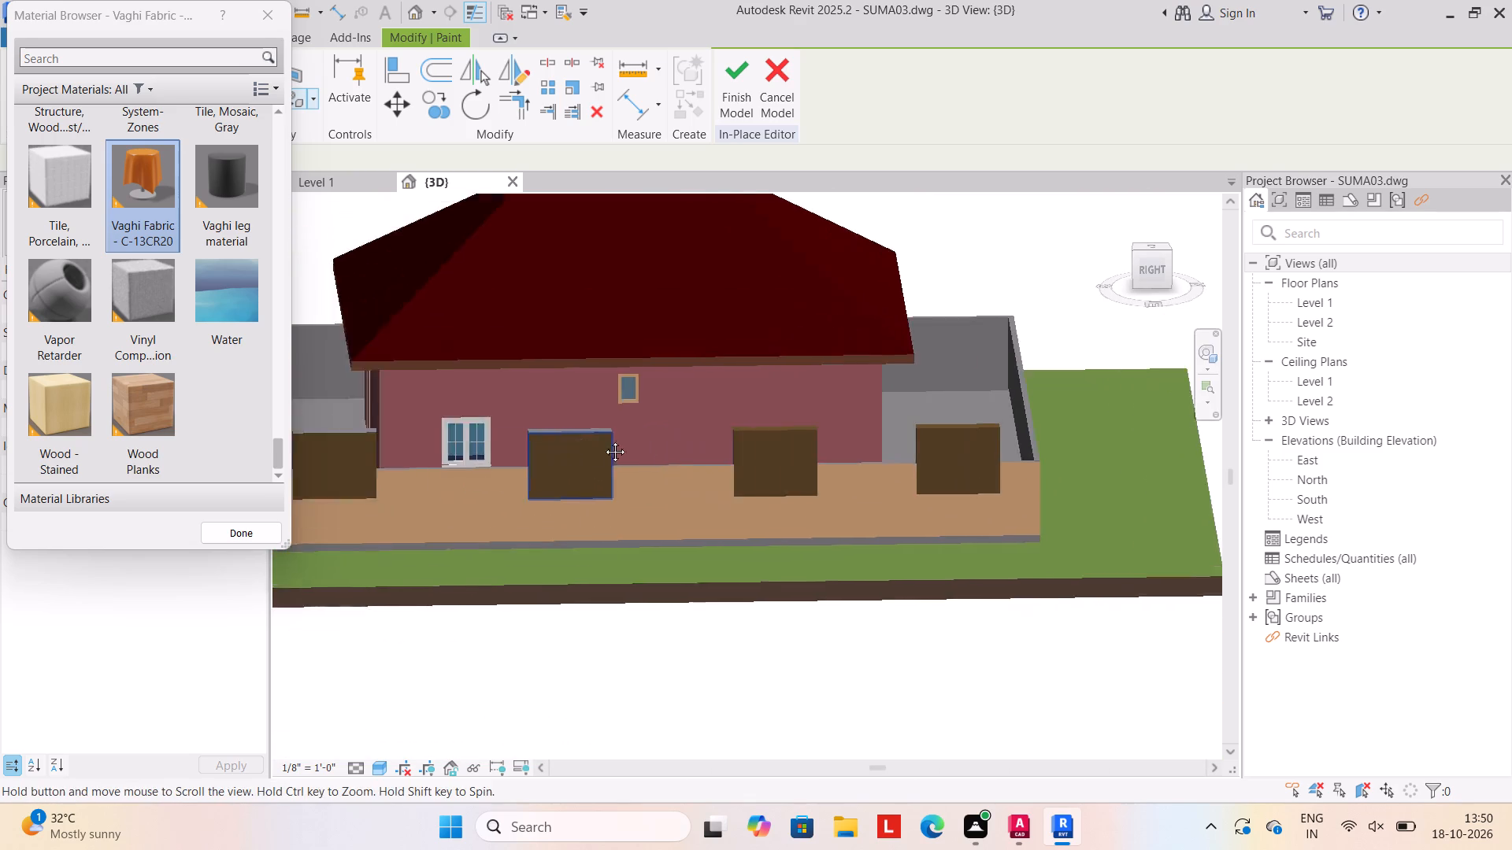
middle_click_drag(603, 440, 635, 441)
scroll(651, 426, "up", 11)
left_click(662, 464)
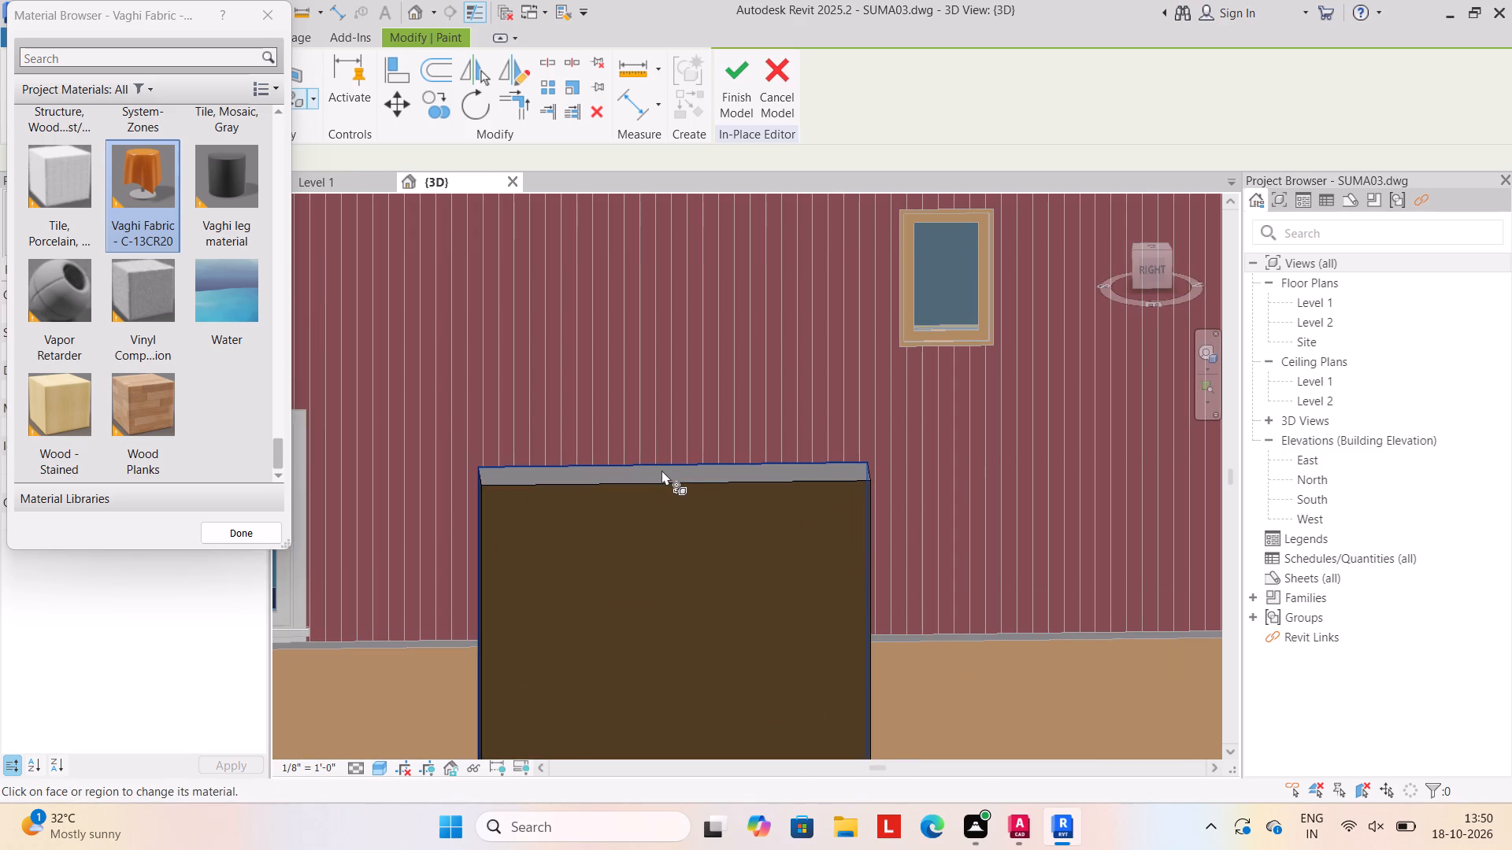
left_click(661, 470)
left_click(661, 471)
scroll(661, 468, "up", 4)
left_click(660, 474)
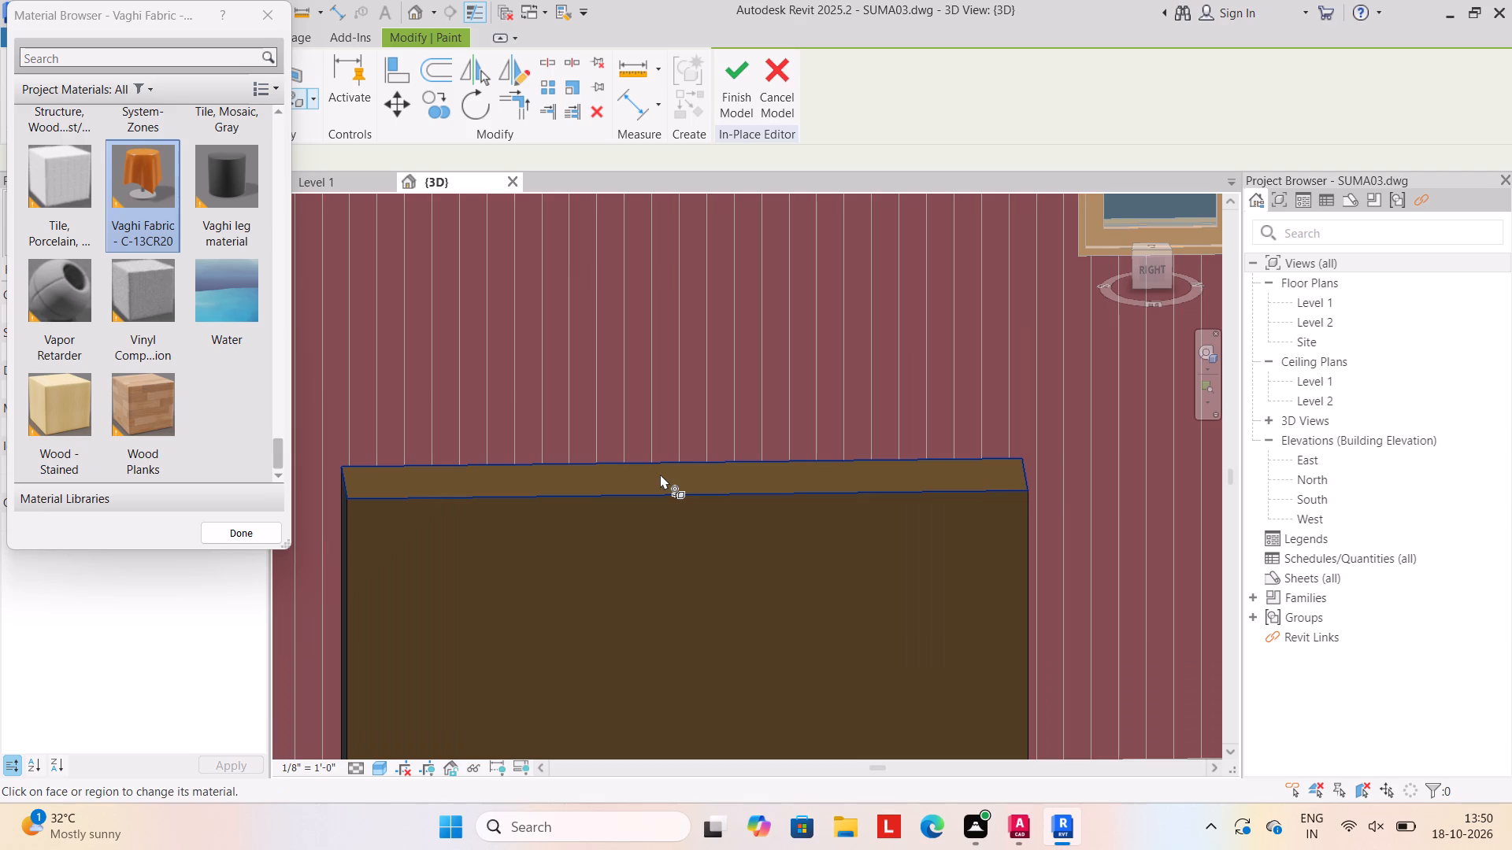
Paint the top face of the side-wall panel nearest the front with Vaghi Fabric - C-13CR20.
scroll(660, 474, "down", 11)
scroll(502, 515, "down", 4)
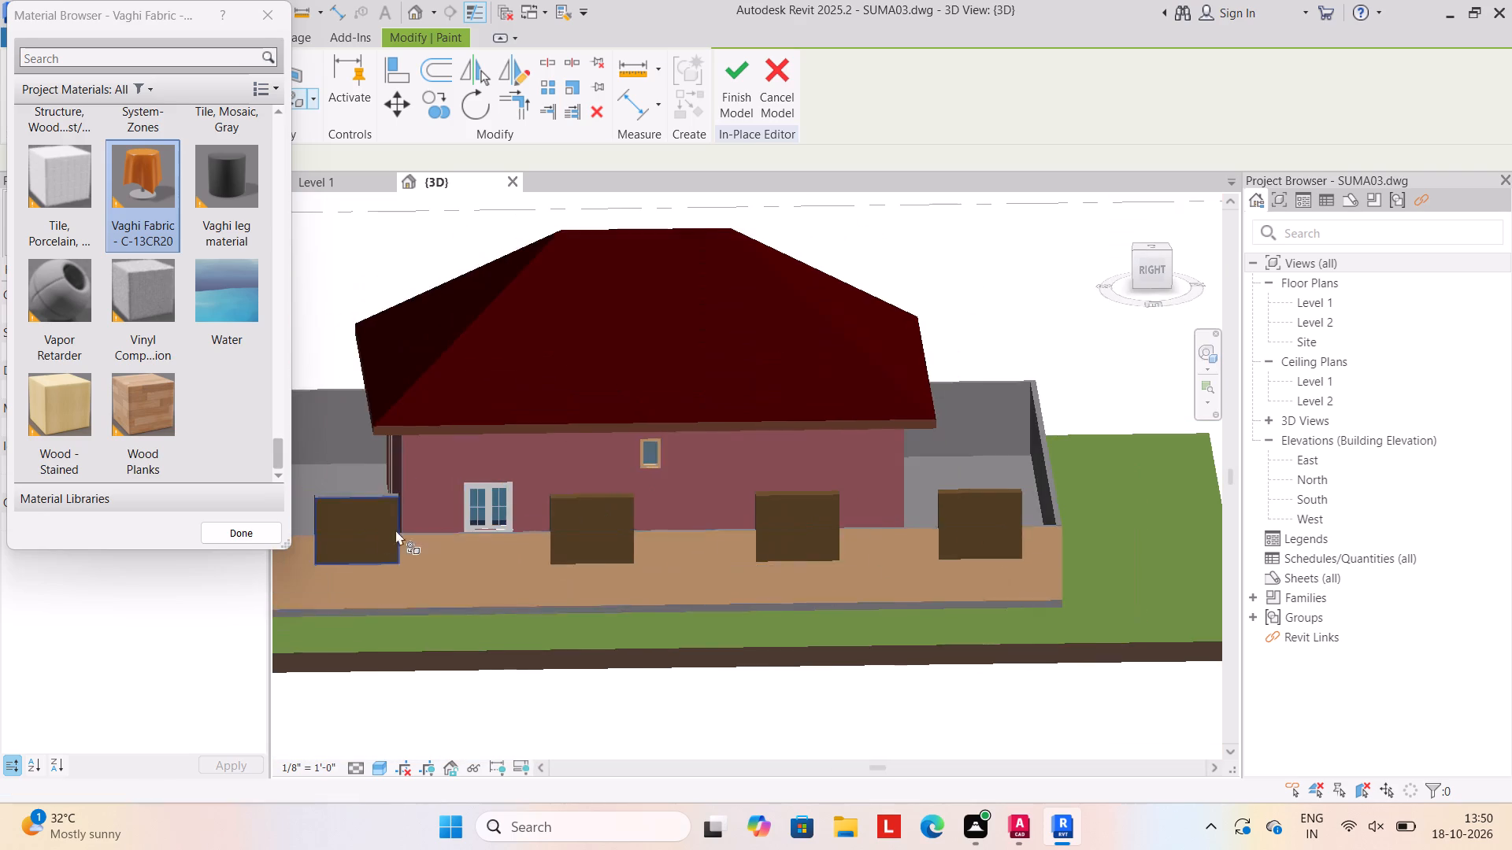
middle_click_drag(383, 543, 539, 563)
scroll(534, 538, "up", 10)
scroll(487, 496, "up", 3)
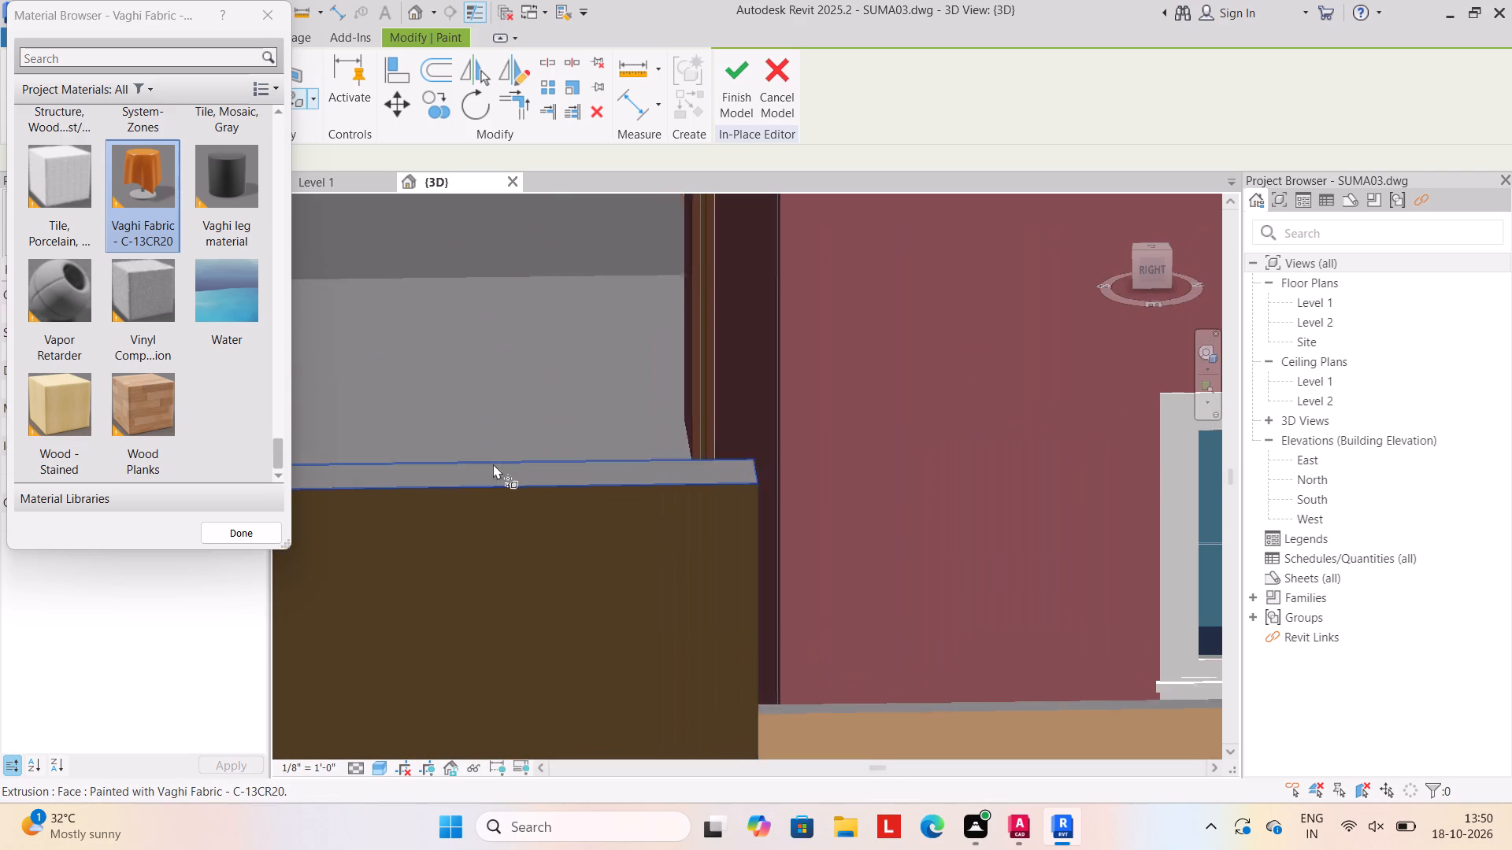
left_click(491, 477)
scroll(510, 510, "down", 5)
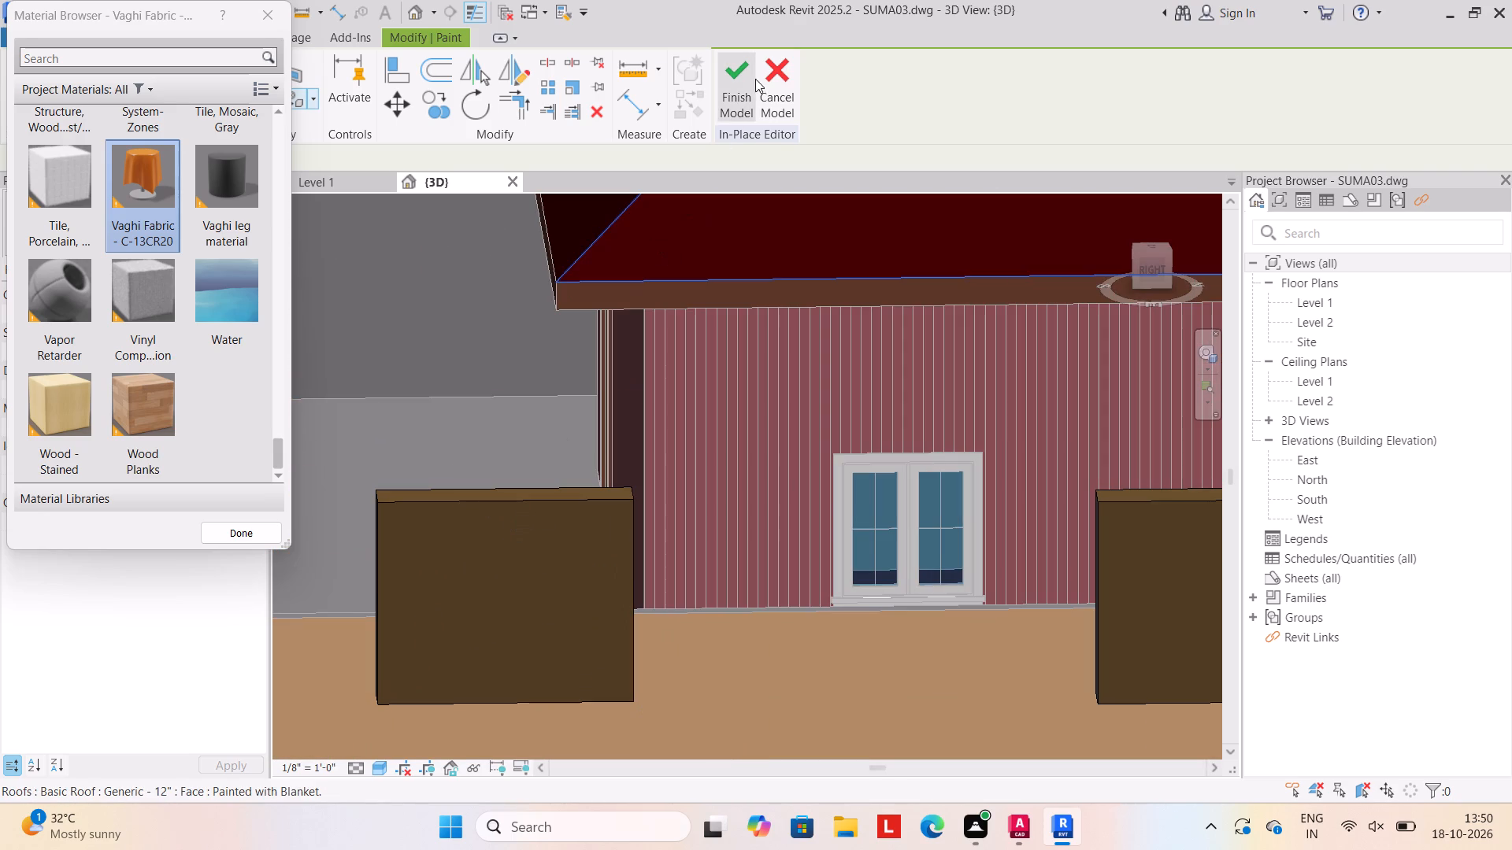
Finish the in-place model of the painted side-wall panels.
left_click(743, 79)
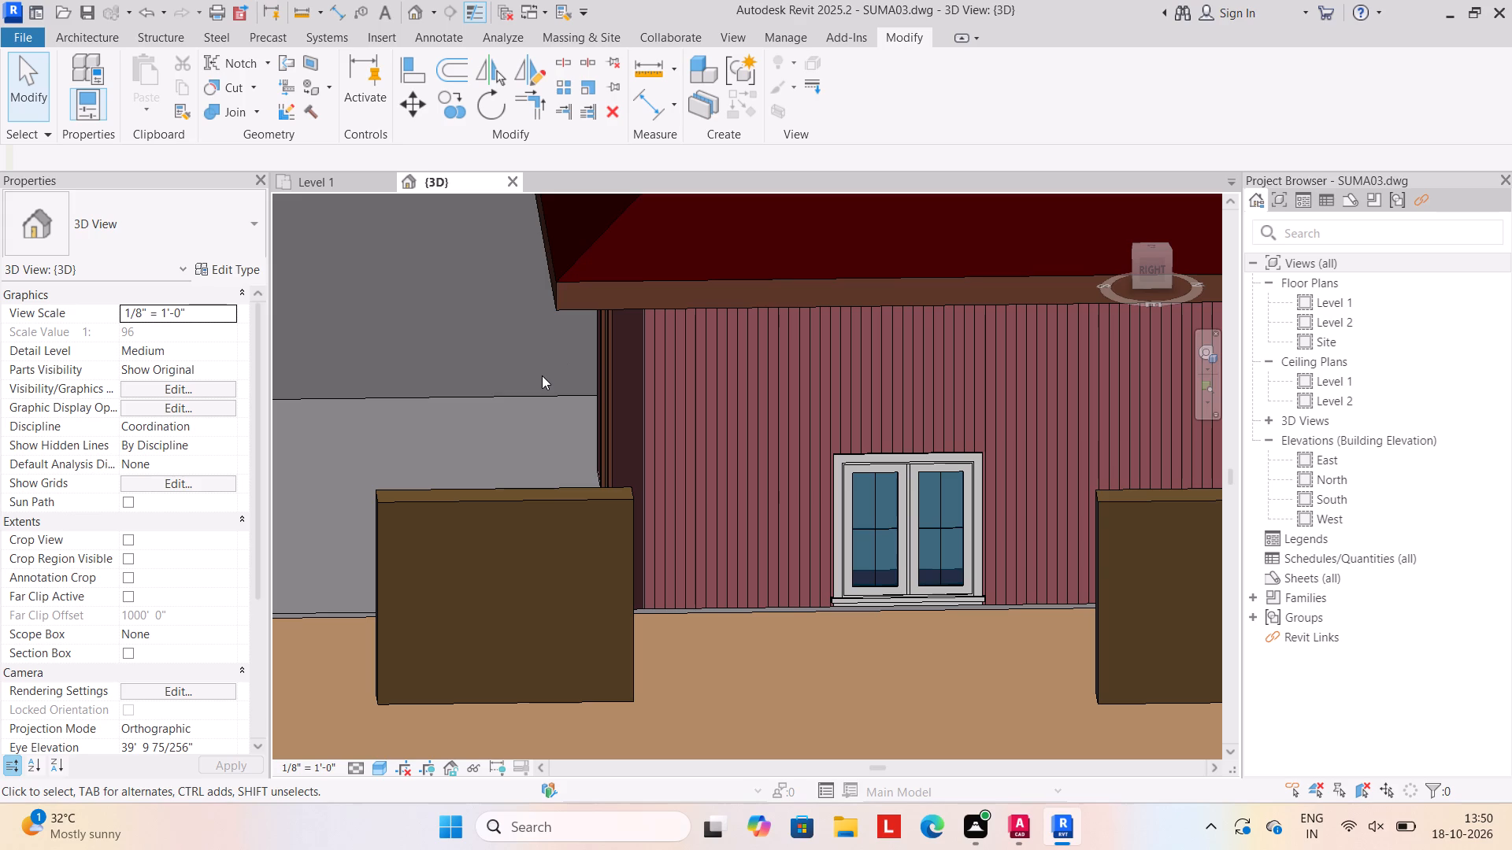
Create a new in-place component in the Generic Models category for panels on the opposite side compound wall.
scroll(542, 377, "down", 2)
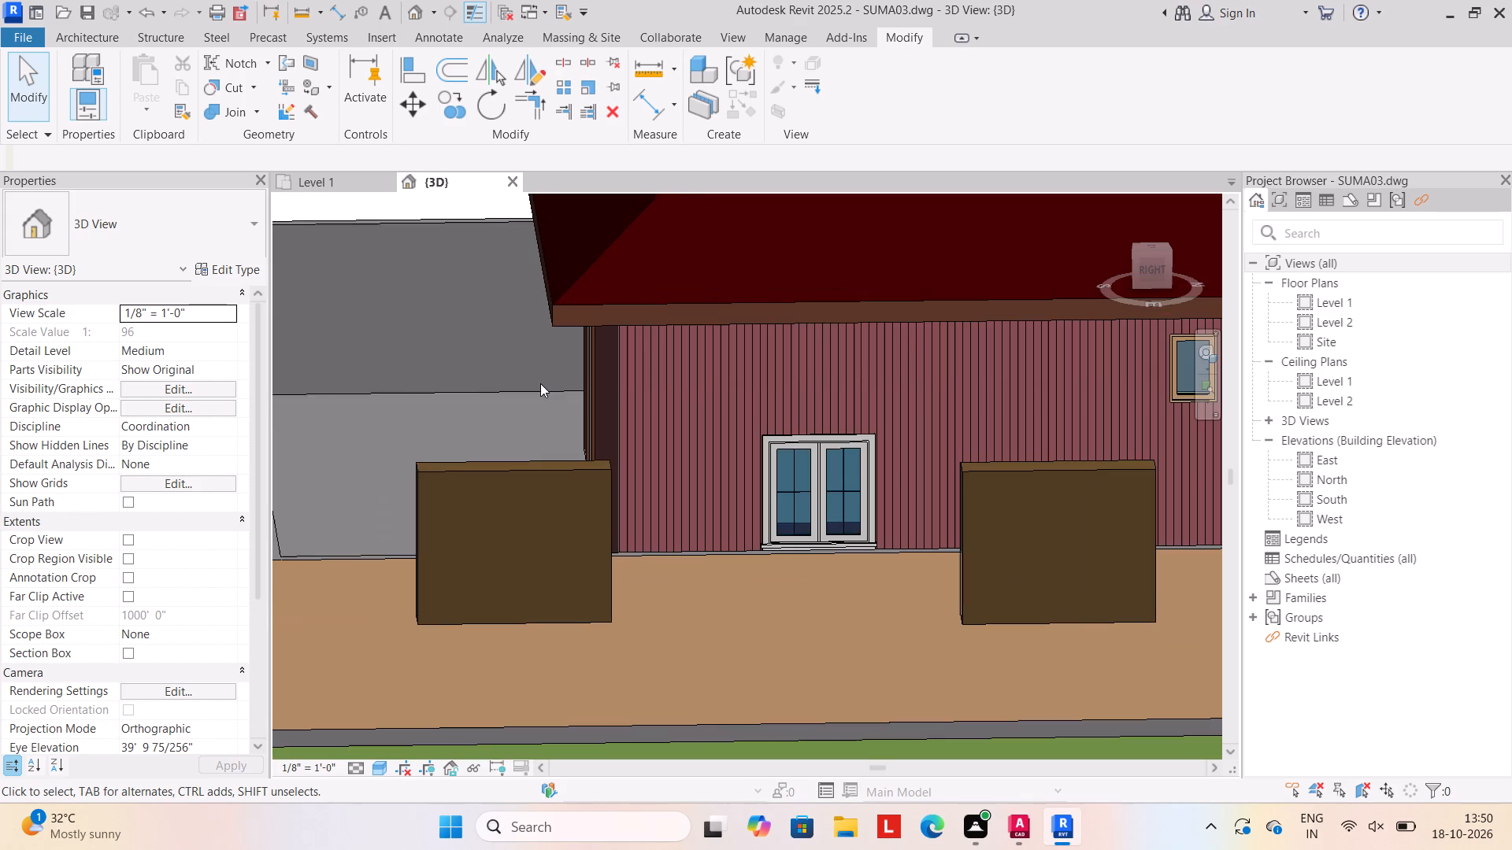
scroll(435, 500, "down", 6)
middle_click_drag(392, 519, 942, 445, "shift")
scroll(405, 519, "up", 1, "shift")
middle_click_drag(817, 468, 656, 454)
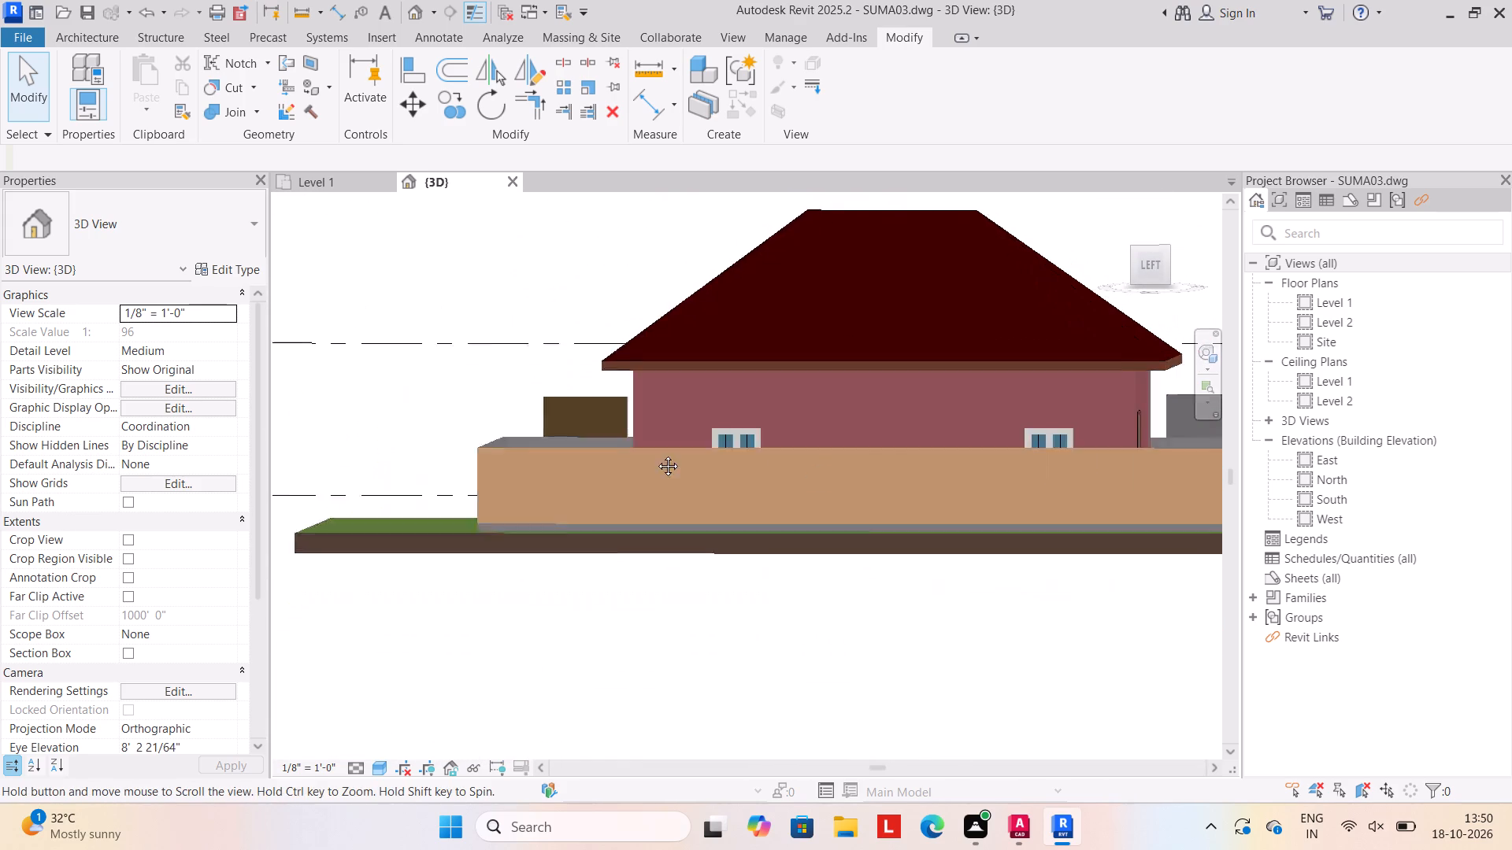
middle_click_drag(656, 454, 573, 512)
middle_click_drag(601, 494, 661, 470)
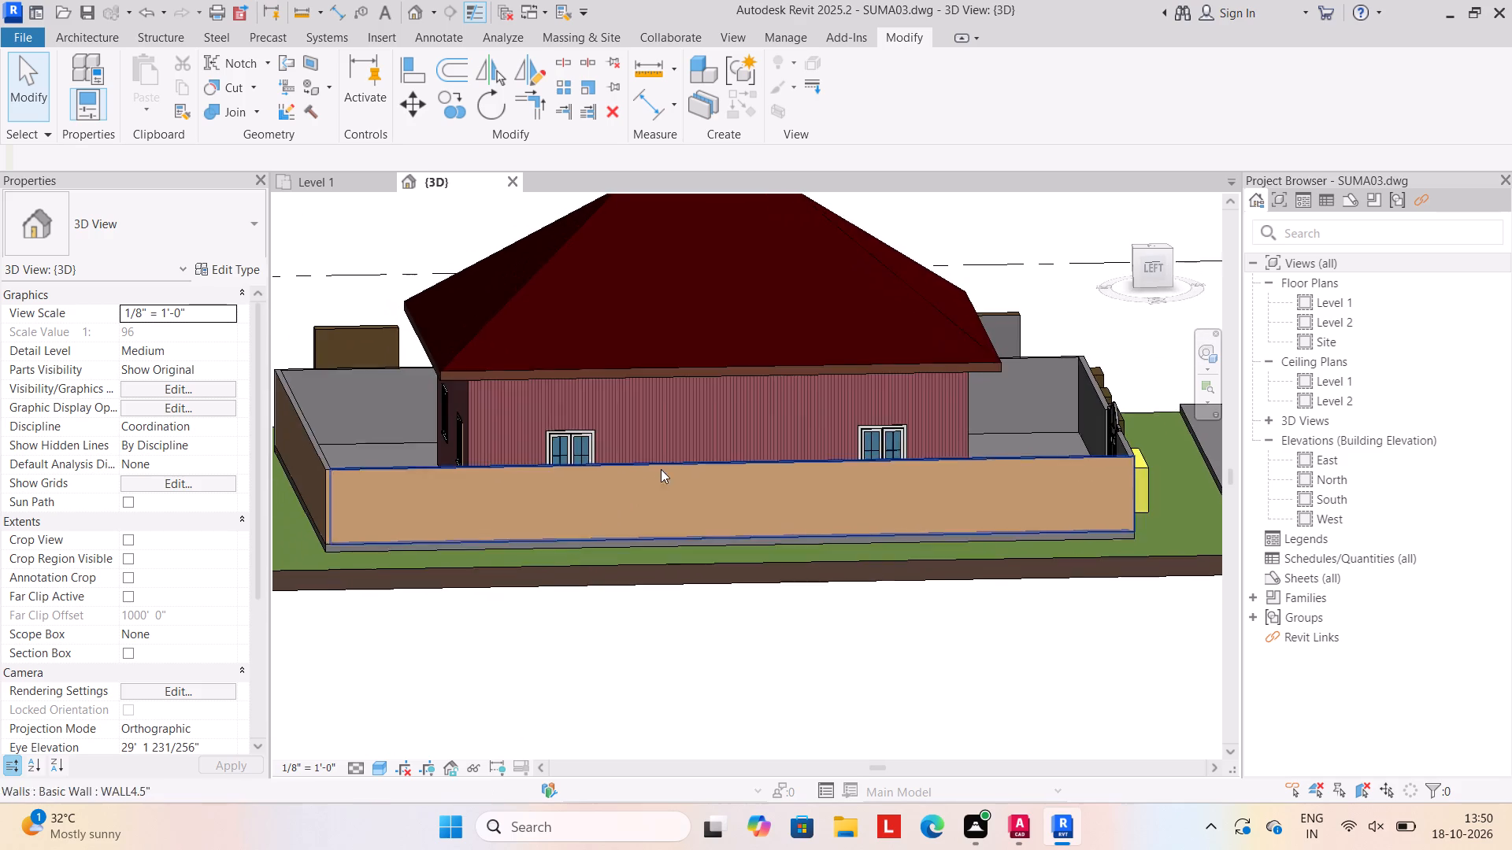
middle_click_drag(658, 477, 644, 490, "shift")
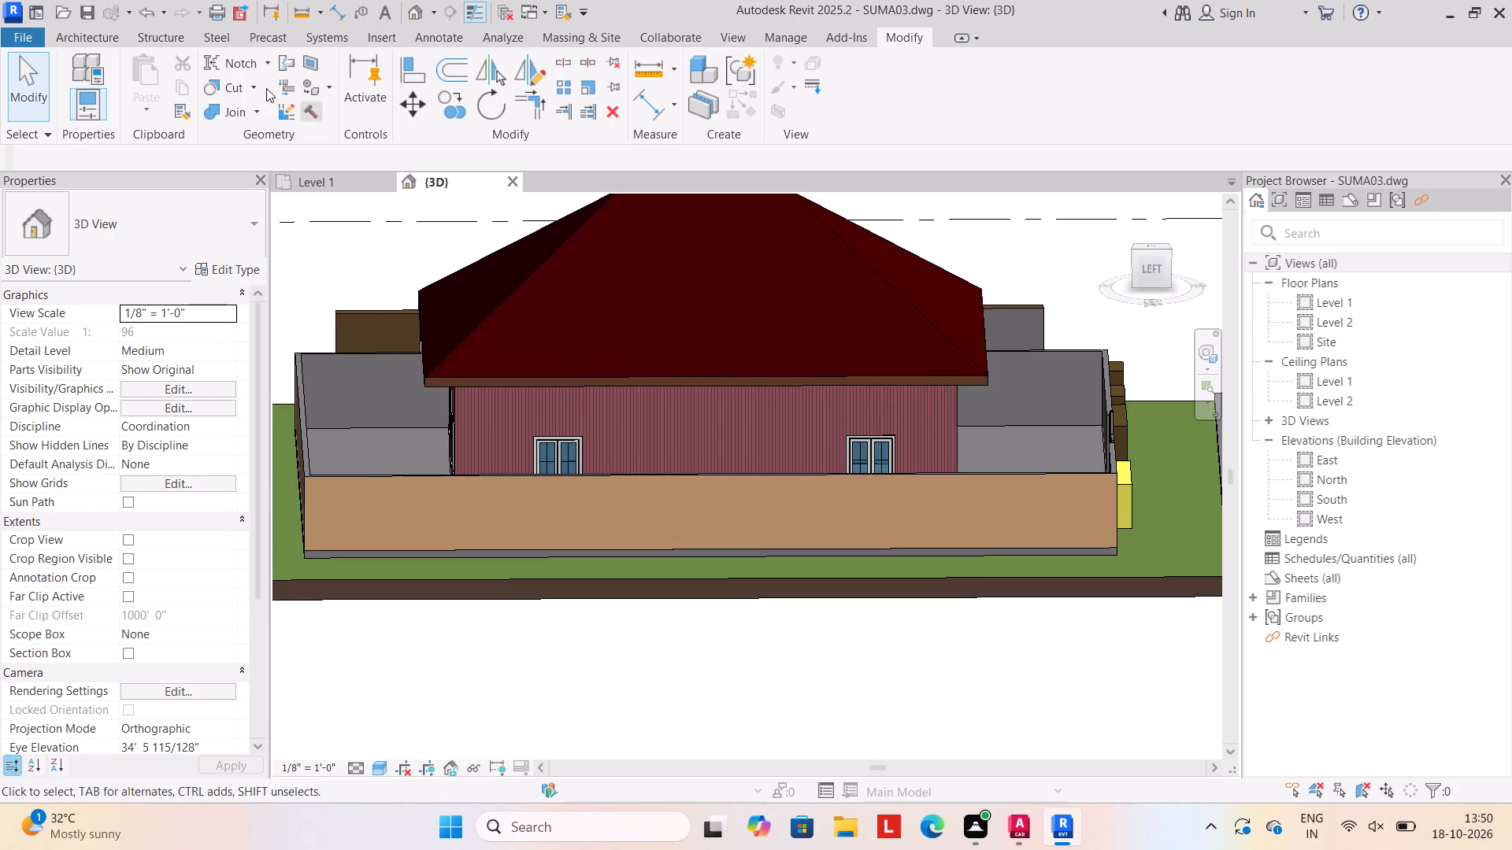
left_click(75, 36)
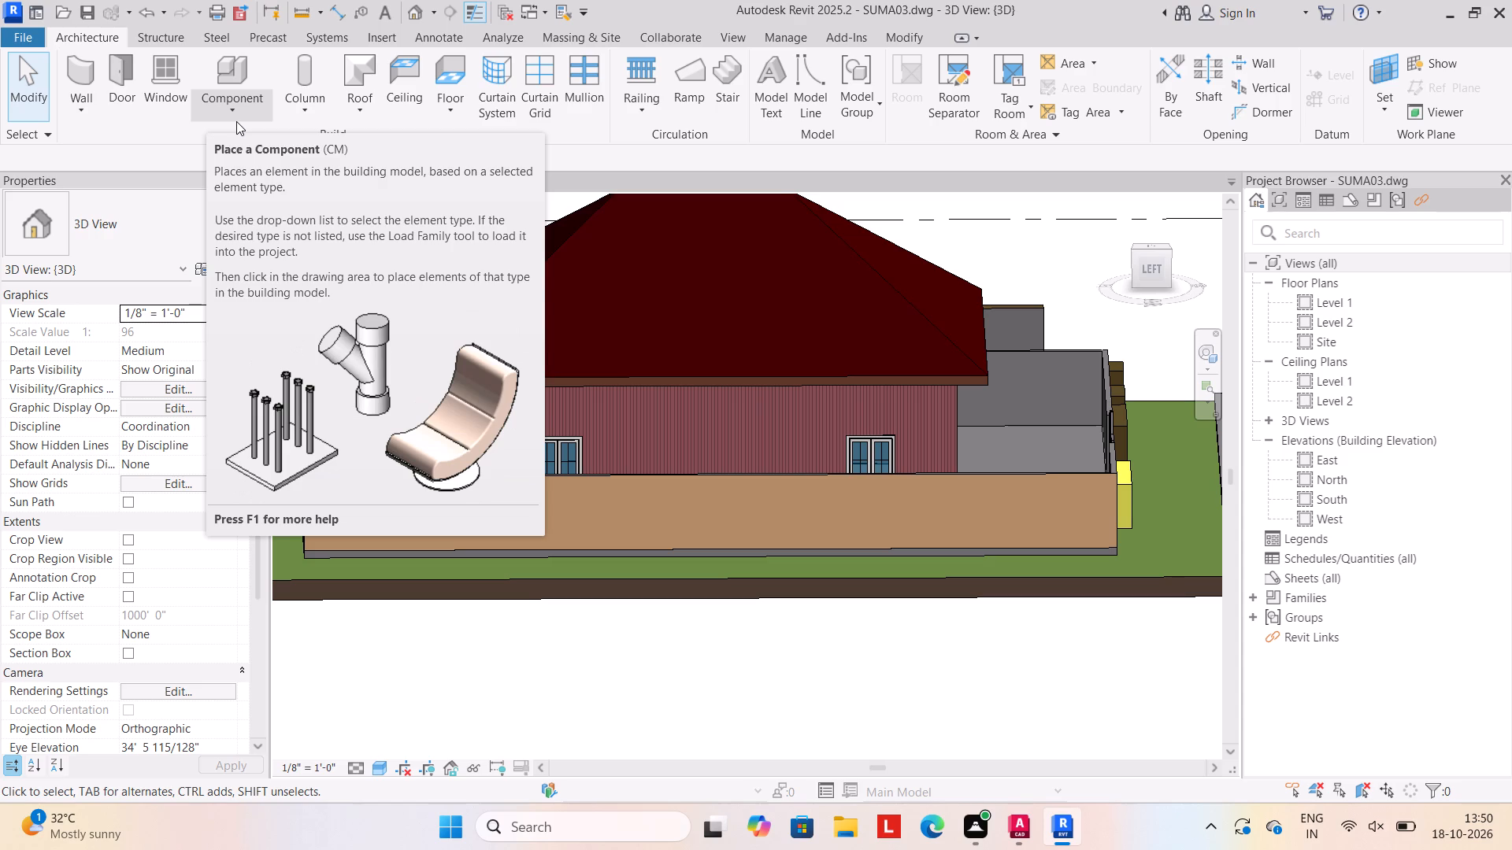
left_click(236, 121)
left_click(245, 186)
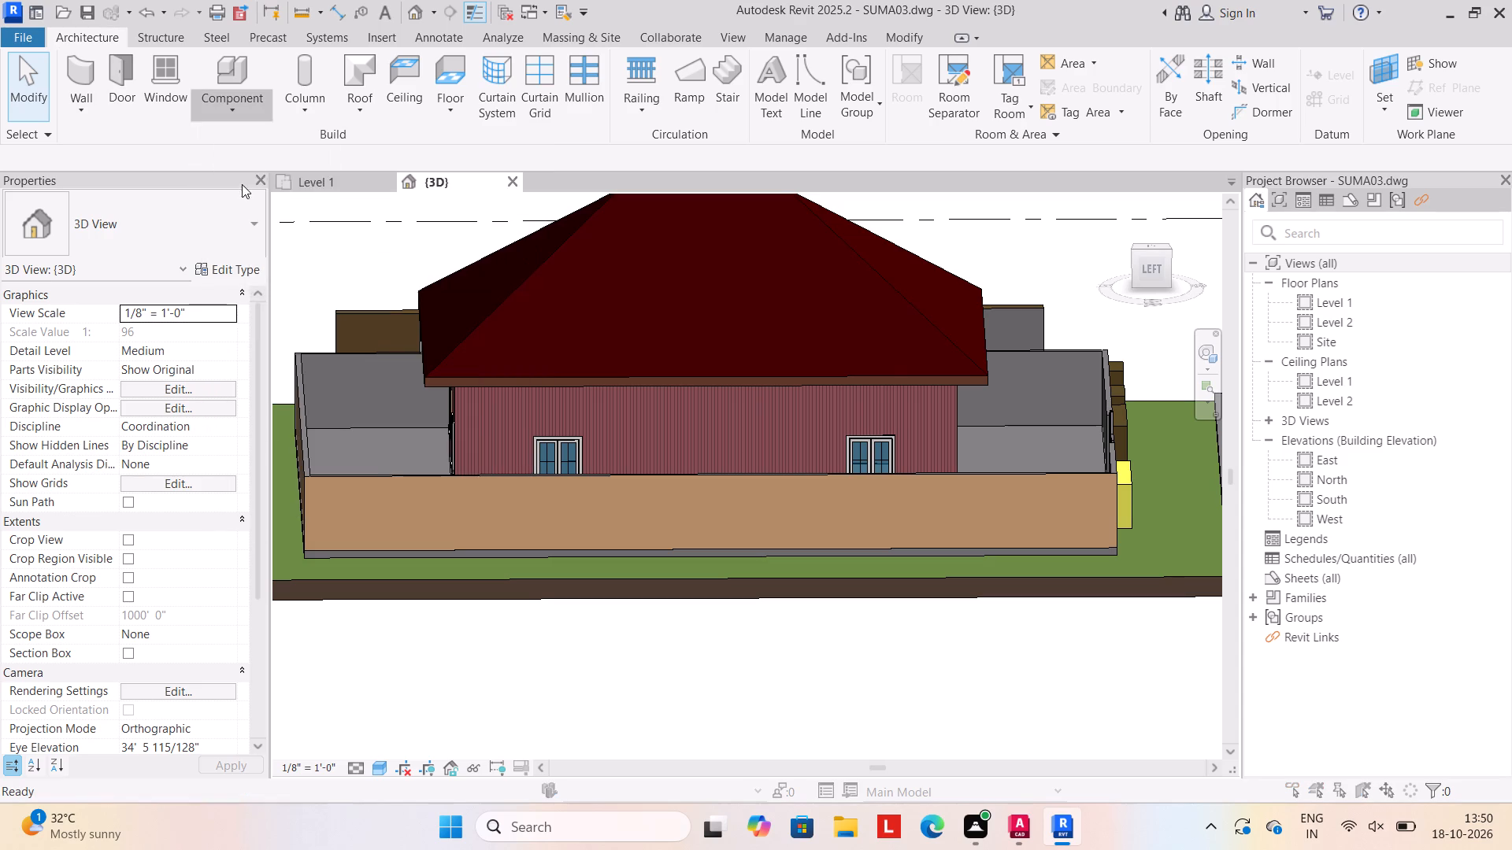
scroll(756, 351, "down", 4)
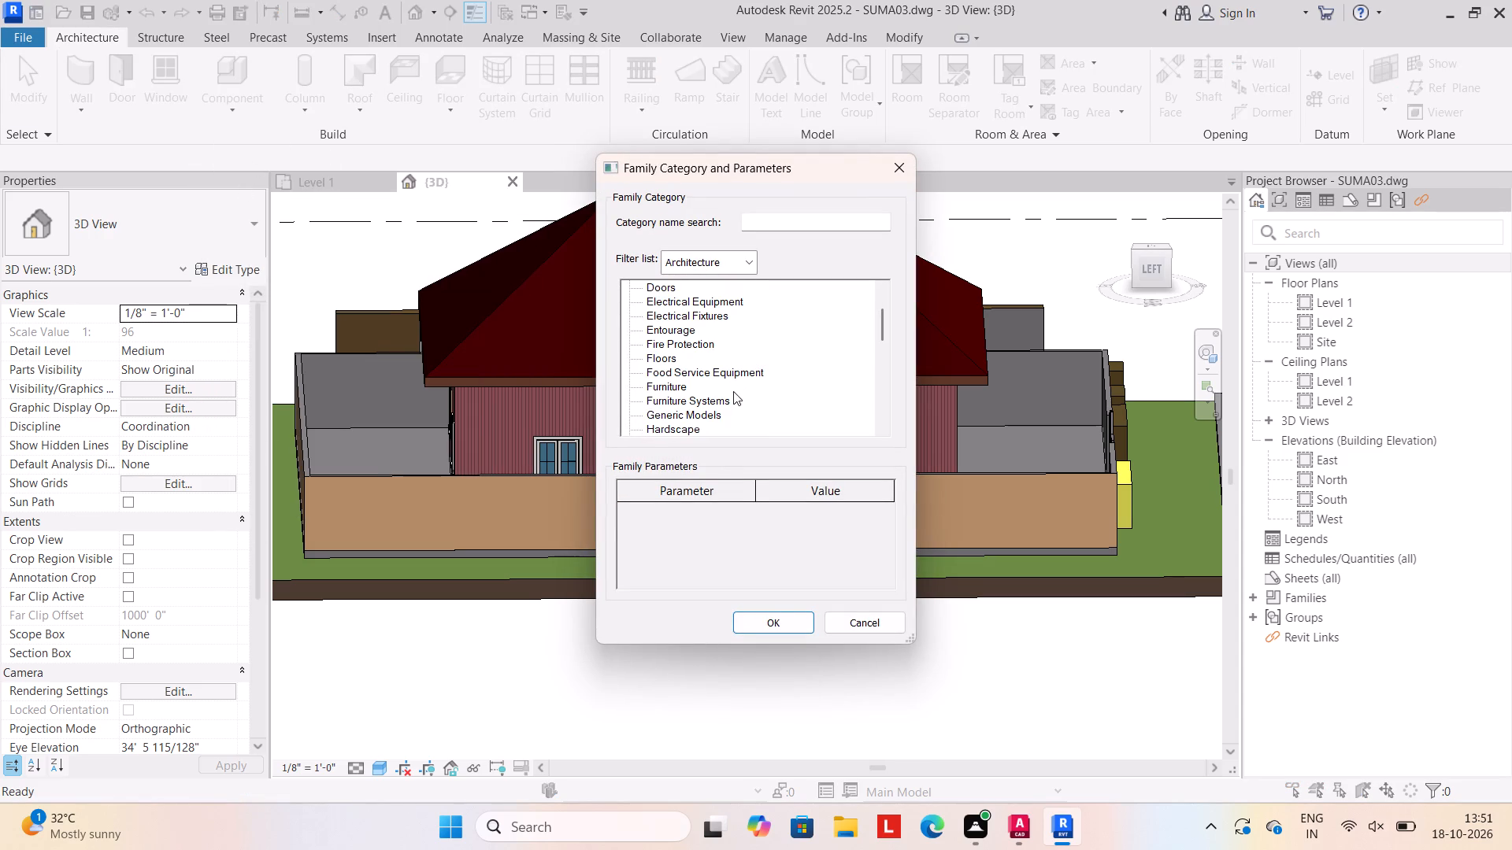
left_click(716, 417)
left_click(769, 626)
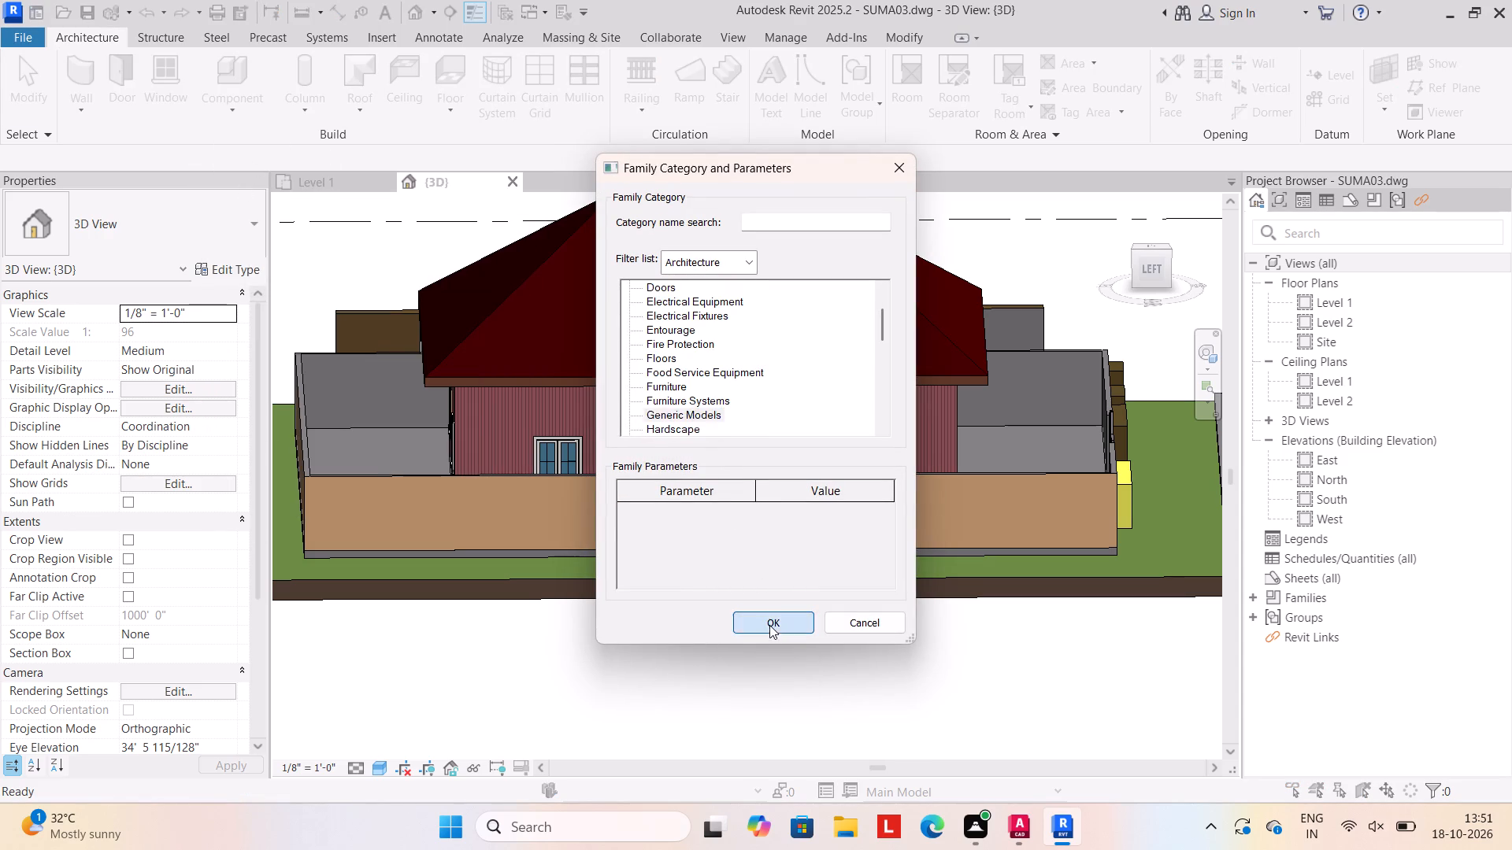
left_click(793, 442)
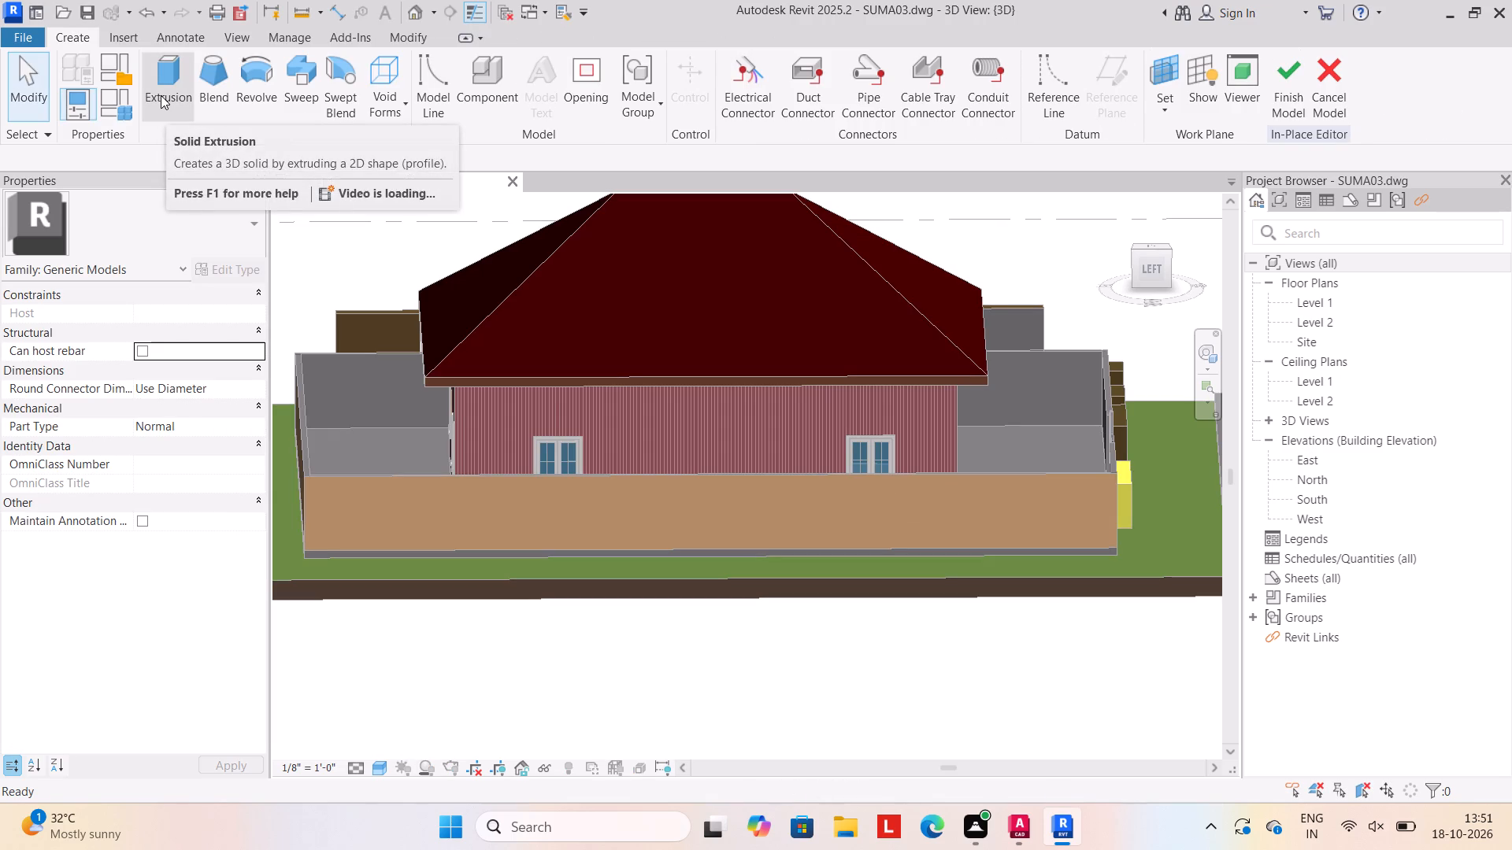
Start a solid extrusion with its work plane set on the opposite side compound wall.
left_click(161, 95)
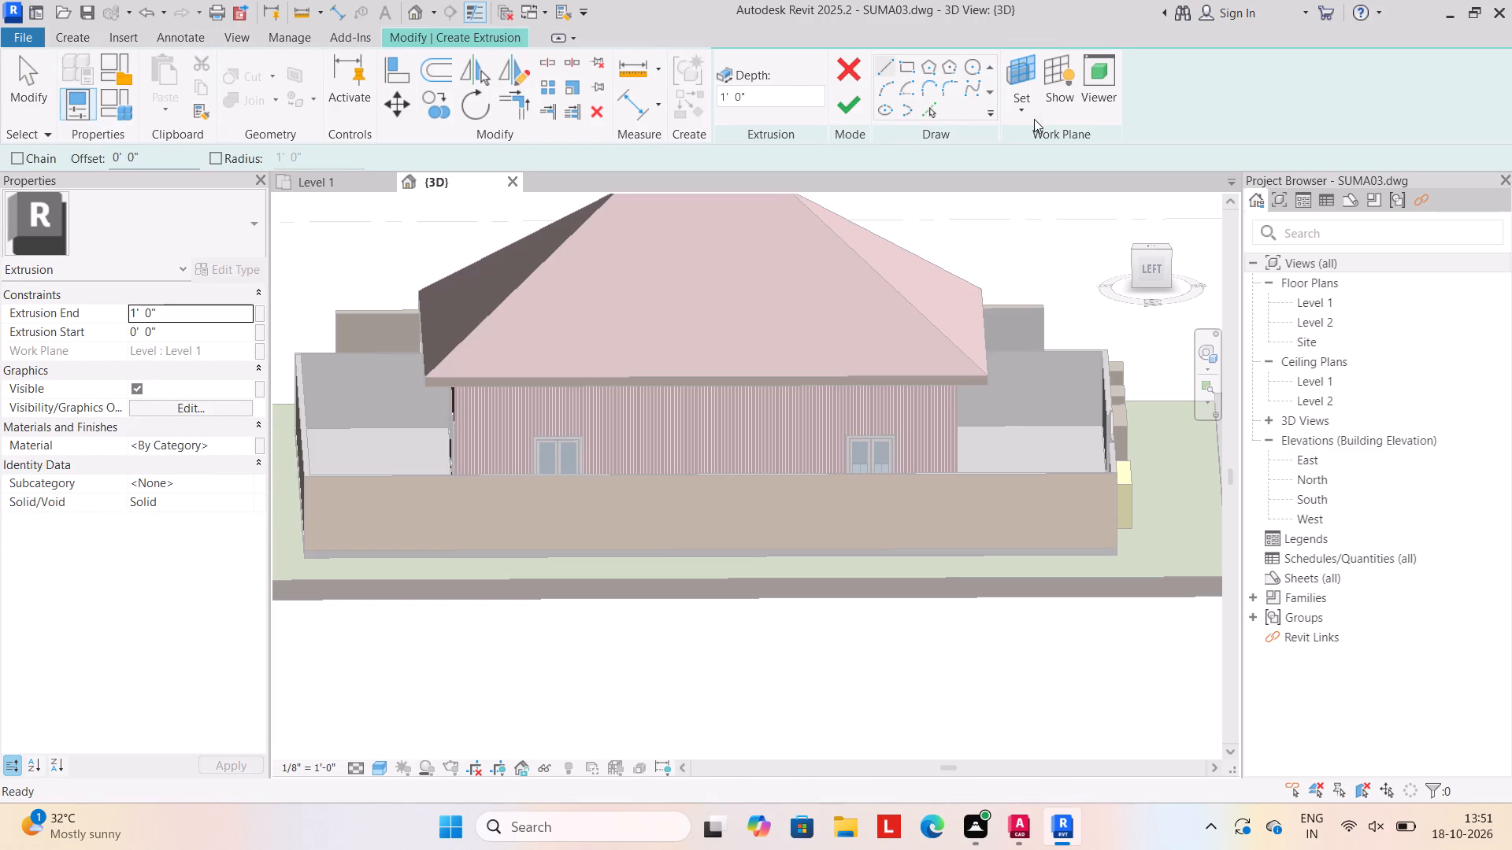
left_click(1018, 116)
left_click(1046, 183)
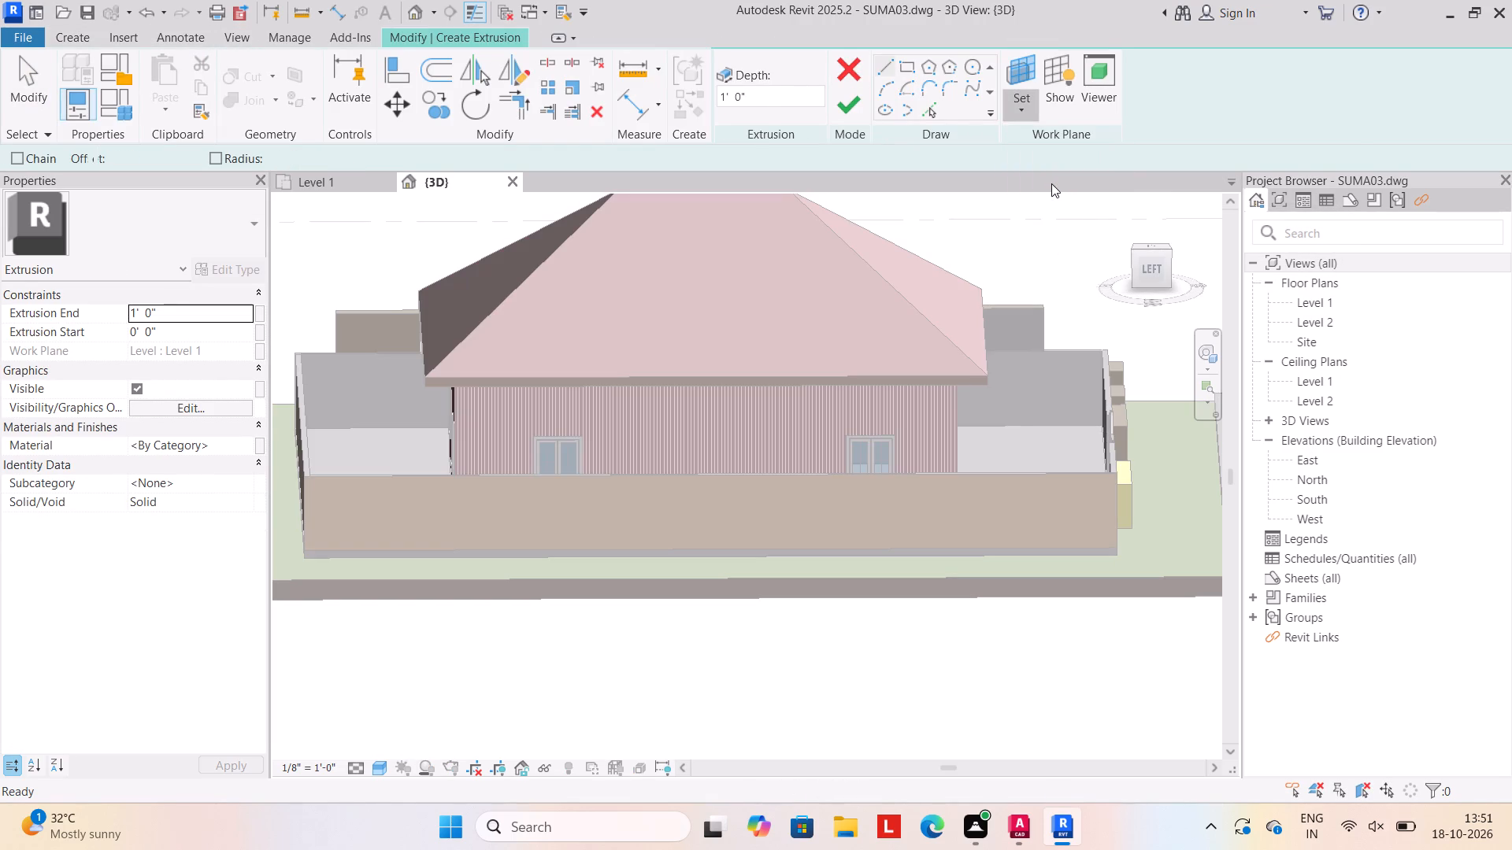
left_click(791, 475)
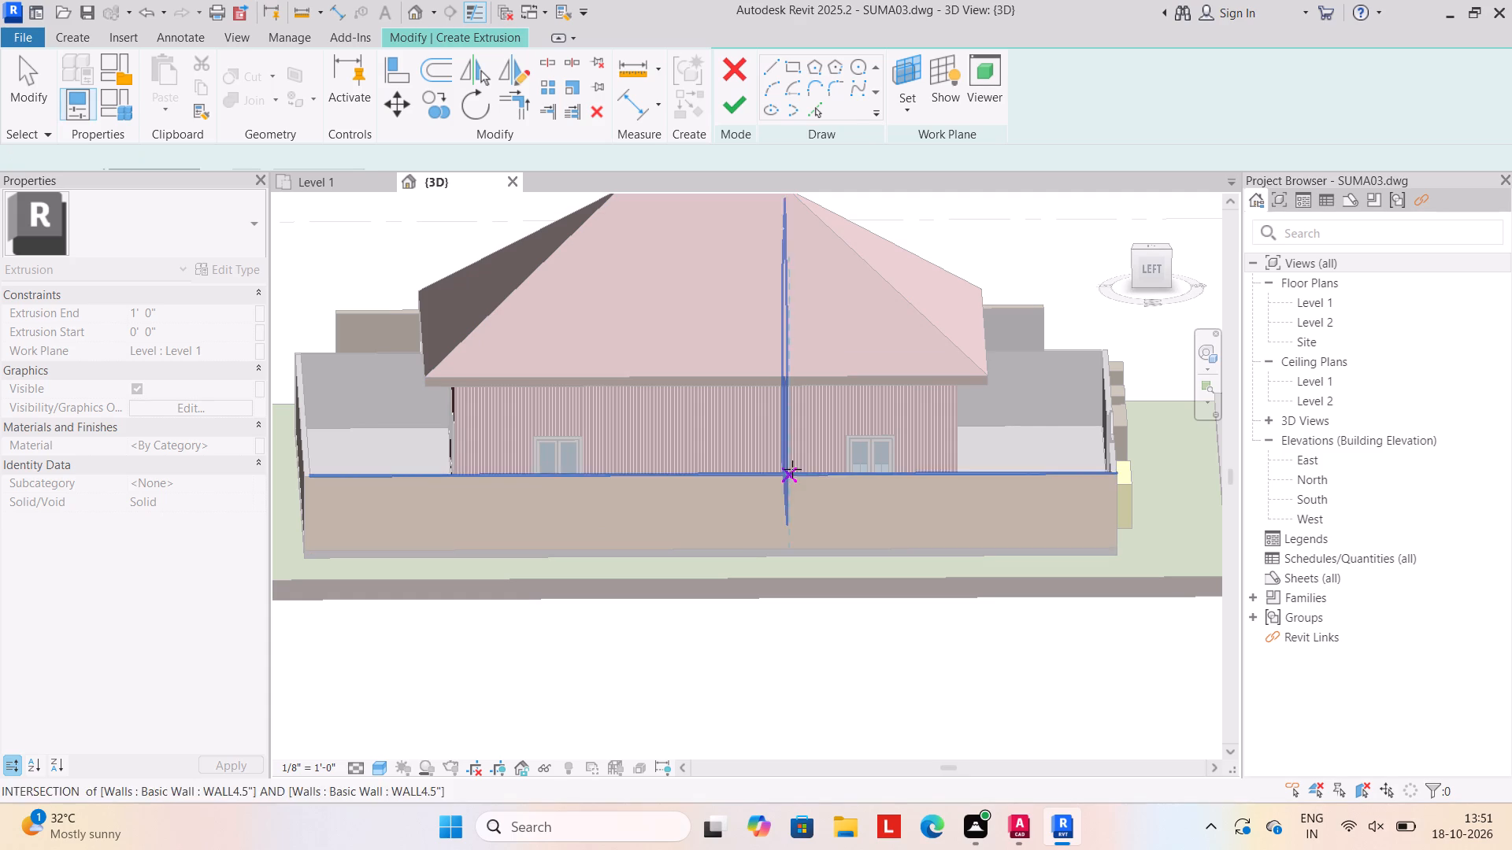
Sketch a rectangular panel profile about 7'-2" by 5'-3" near the rear end of this side wall, overlapping its top edge.
left_click(904, 67)
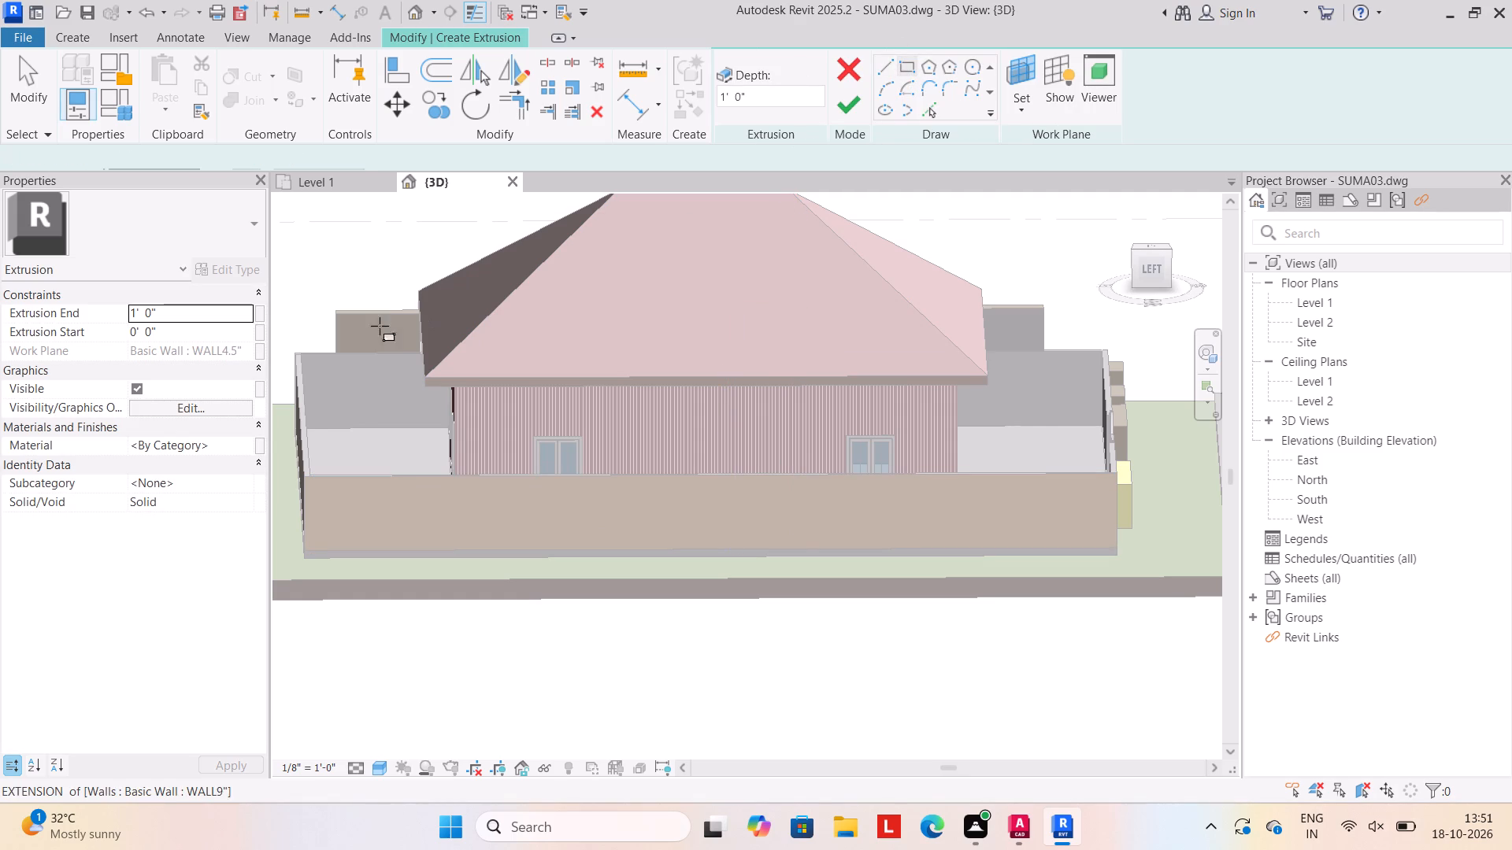
left_click_drag(347, 445, 347, 471)
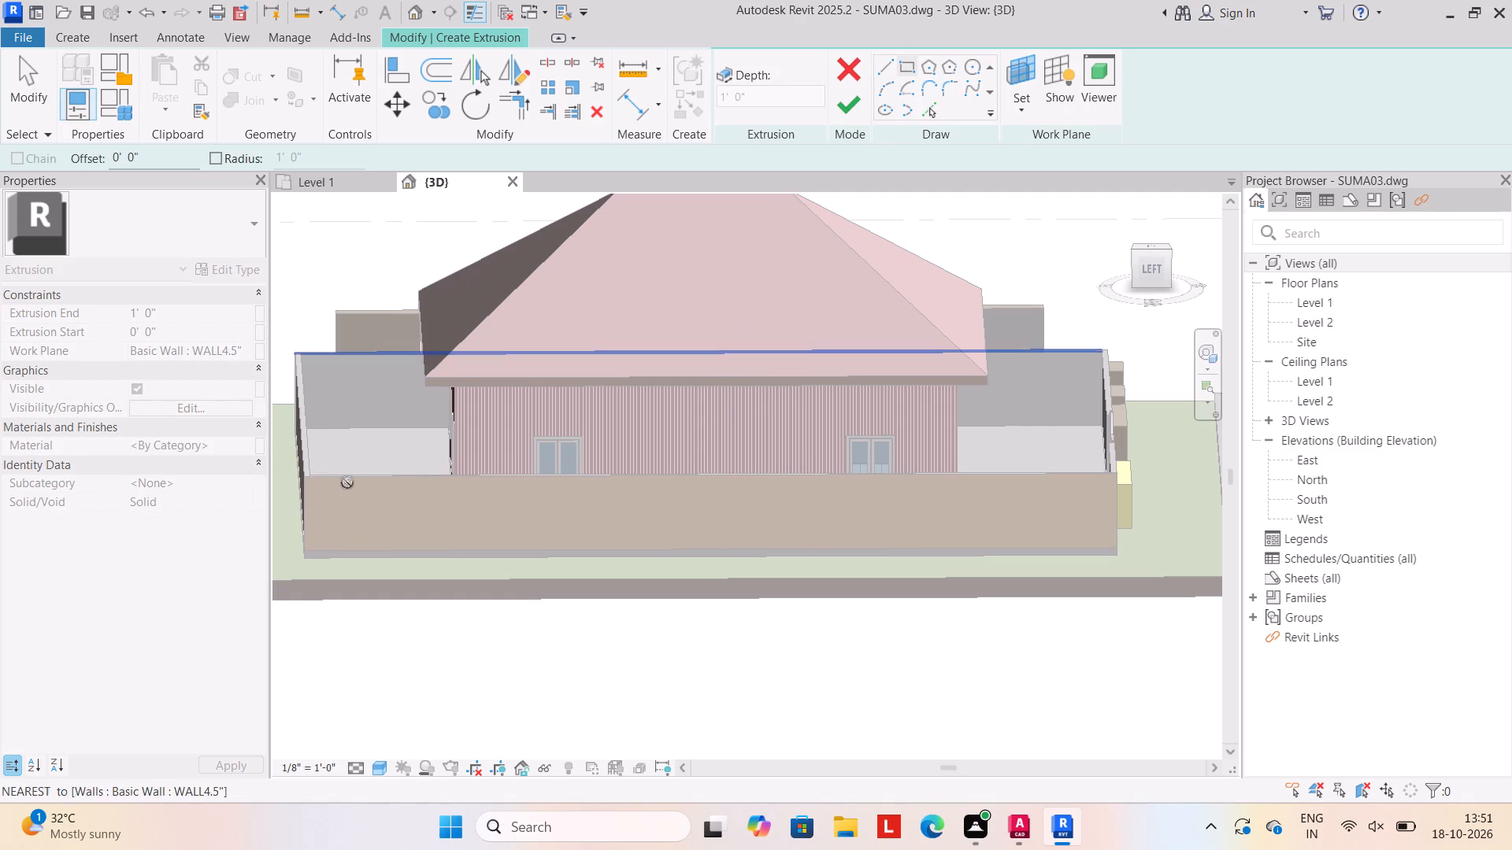
left_click(449, 523)
key("Escape")
key("Escape")
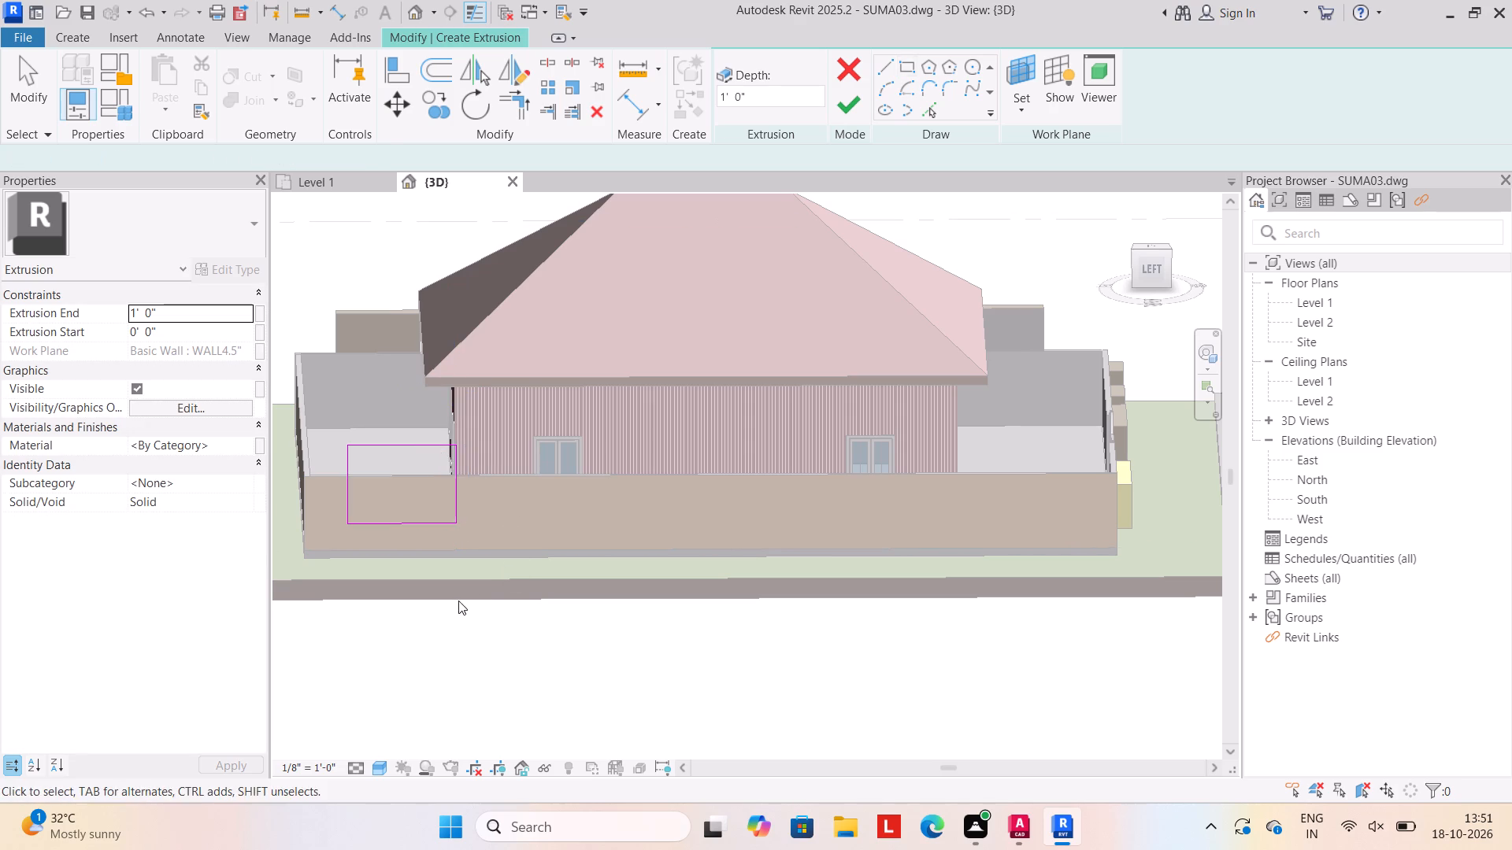
Copy the rectangular profile three times along the side wall toward the front, about 17', 14' and 10'-5" apart.
key("Escape")
key("Escape")
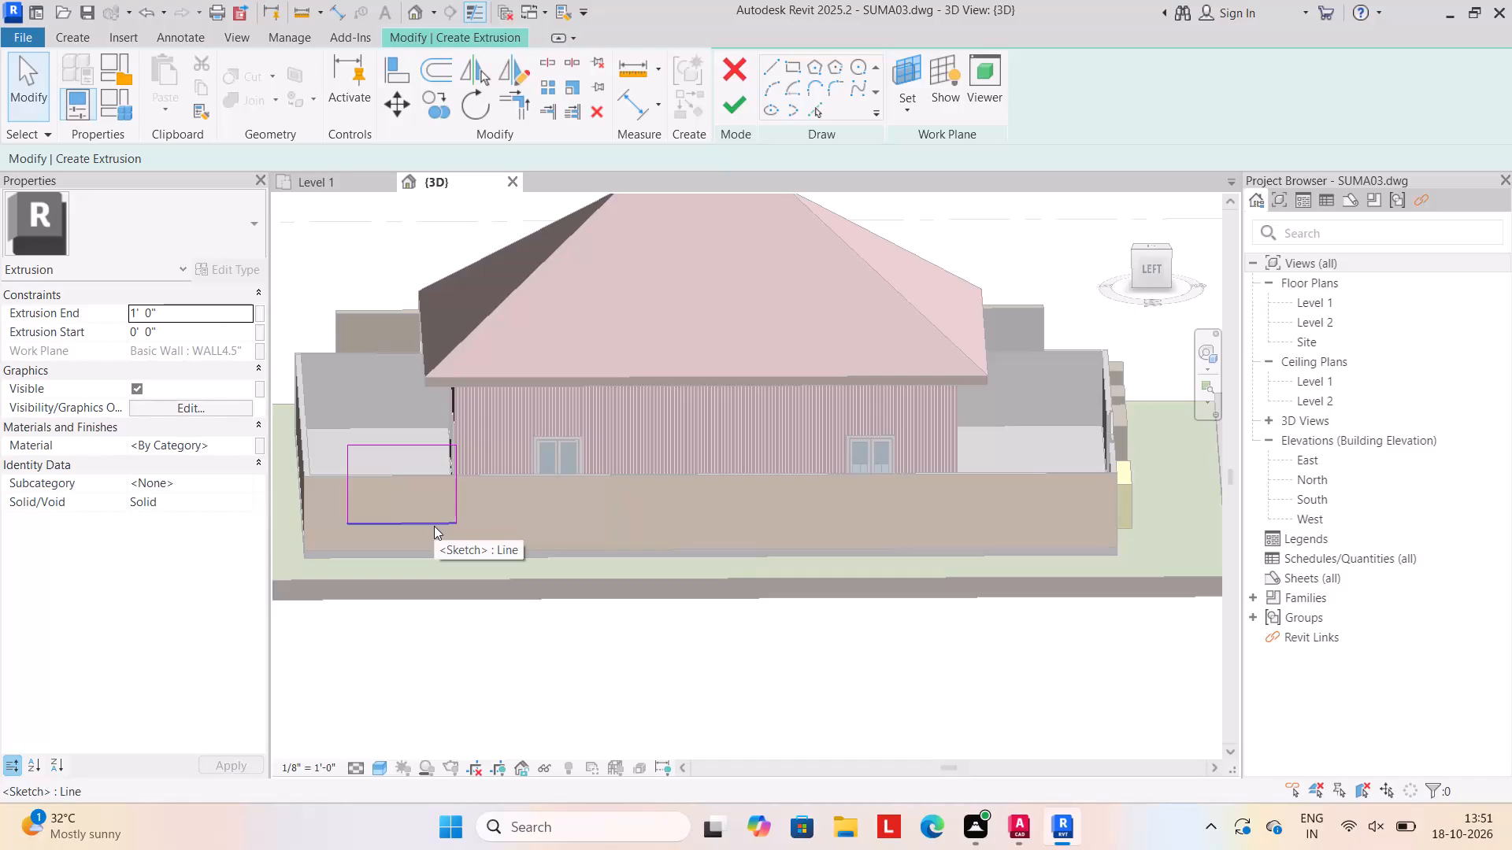
key("Escape")
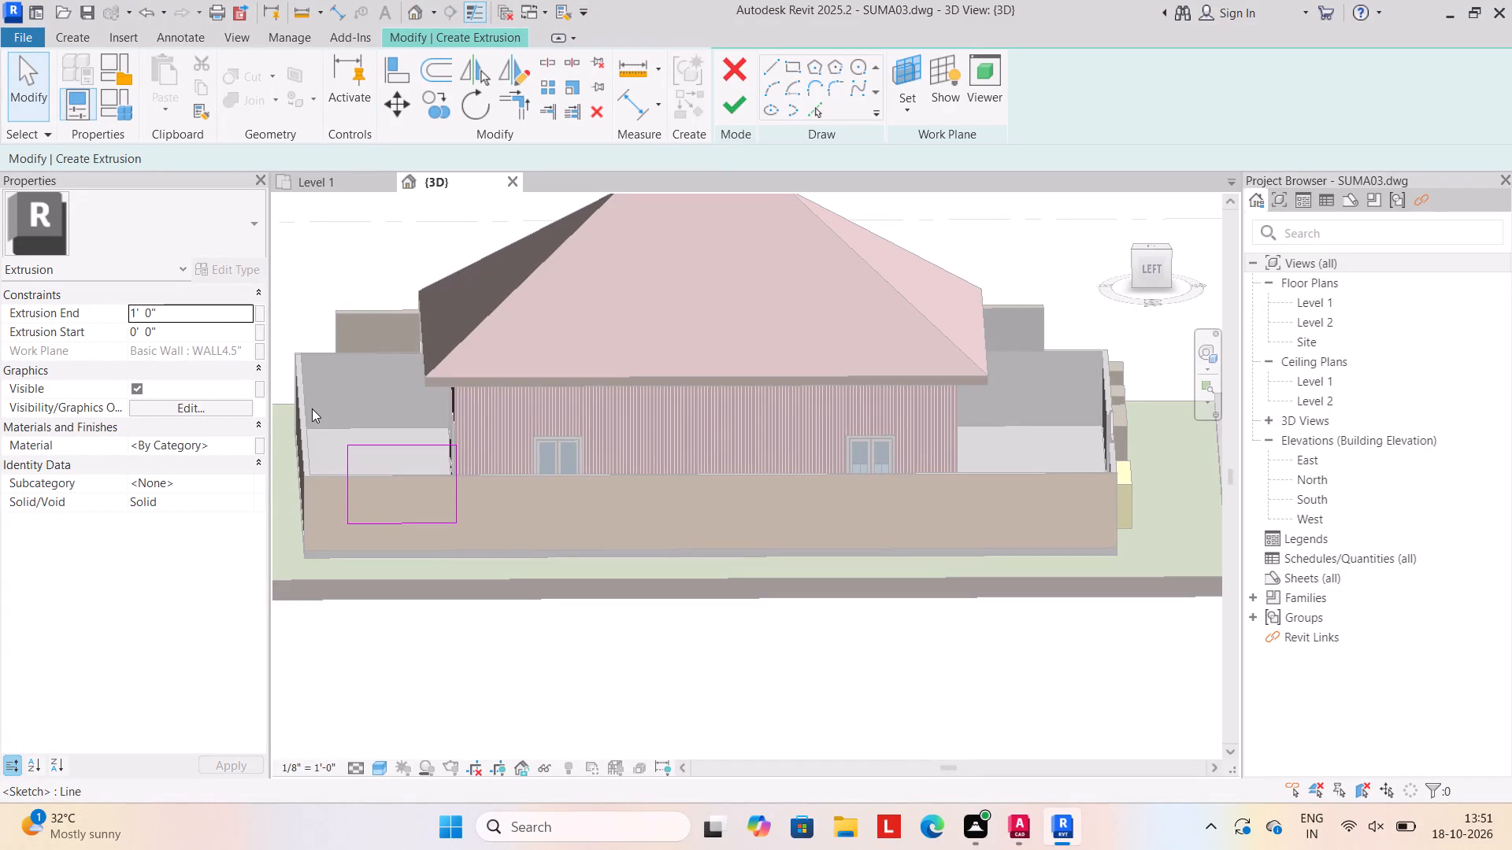
key("Escape")
left_click_drag(326, 412, 500, 550)
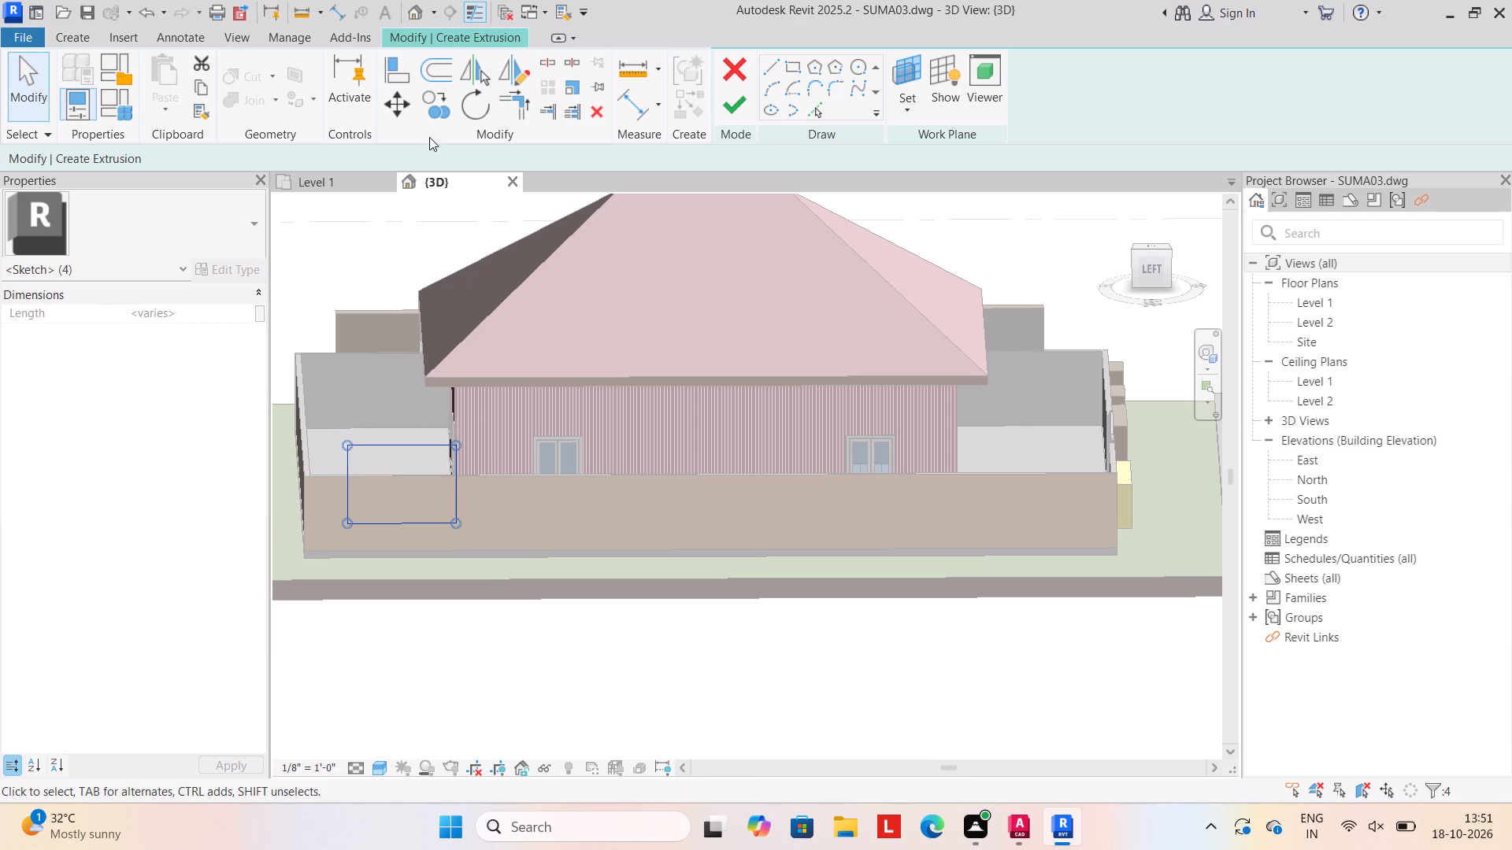
left_click(438, 99)
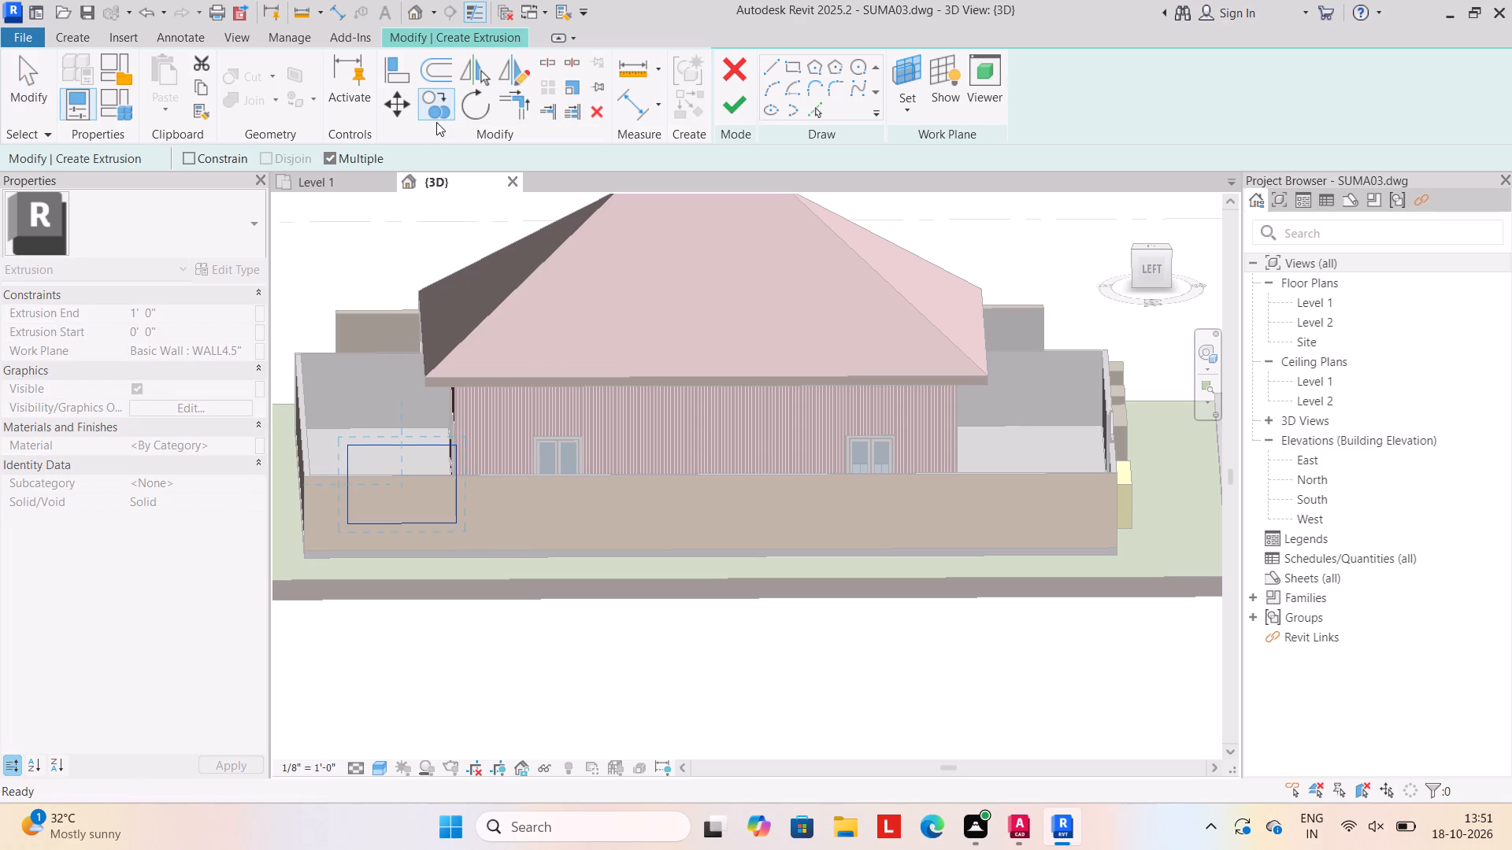
left_click(399, 519)
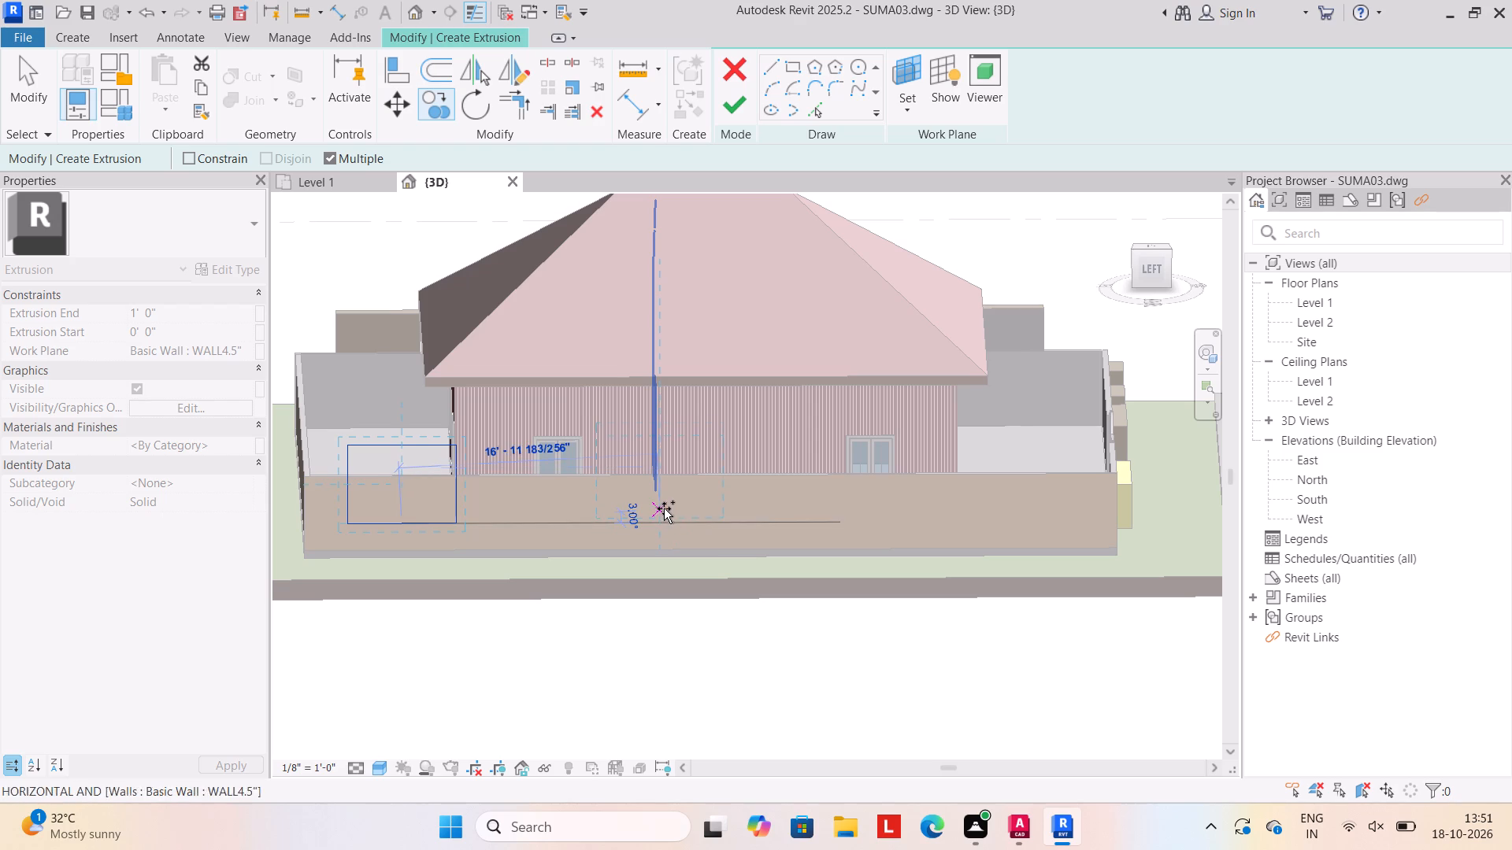
left_click_drag(664, 508, 673, 508)
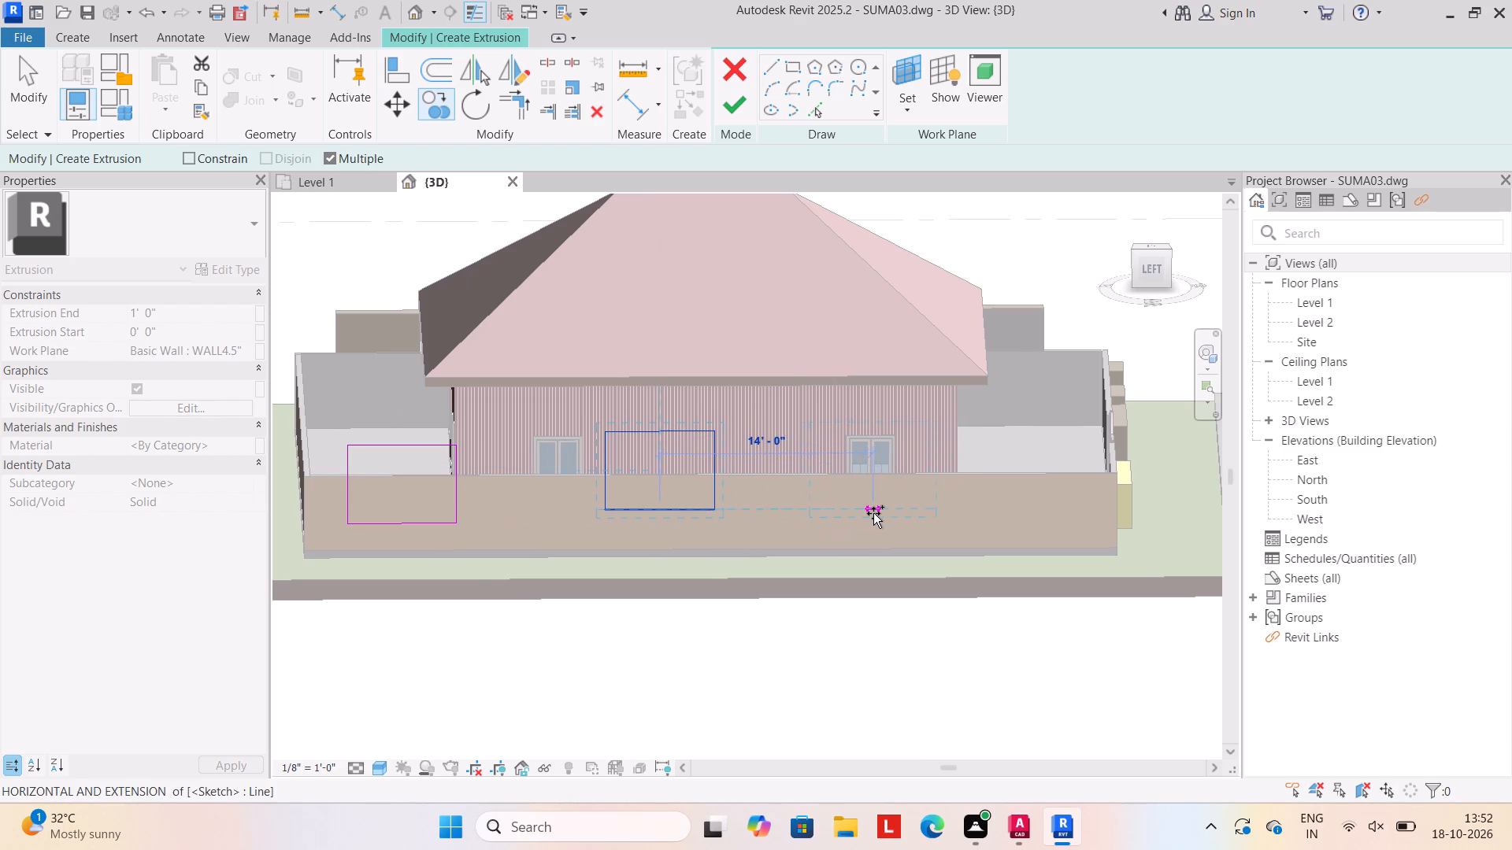
left_click_drag(874, 513, 888, 513)
left_click(1031, 528)
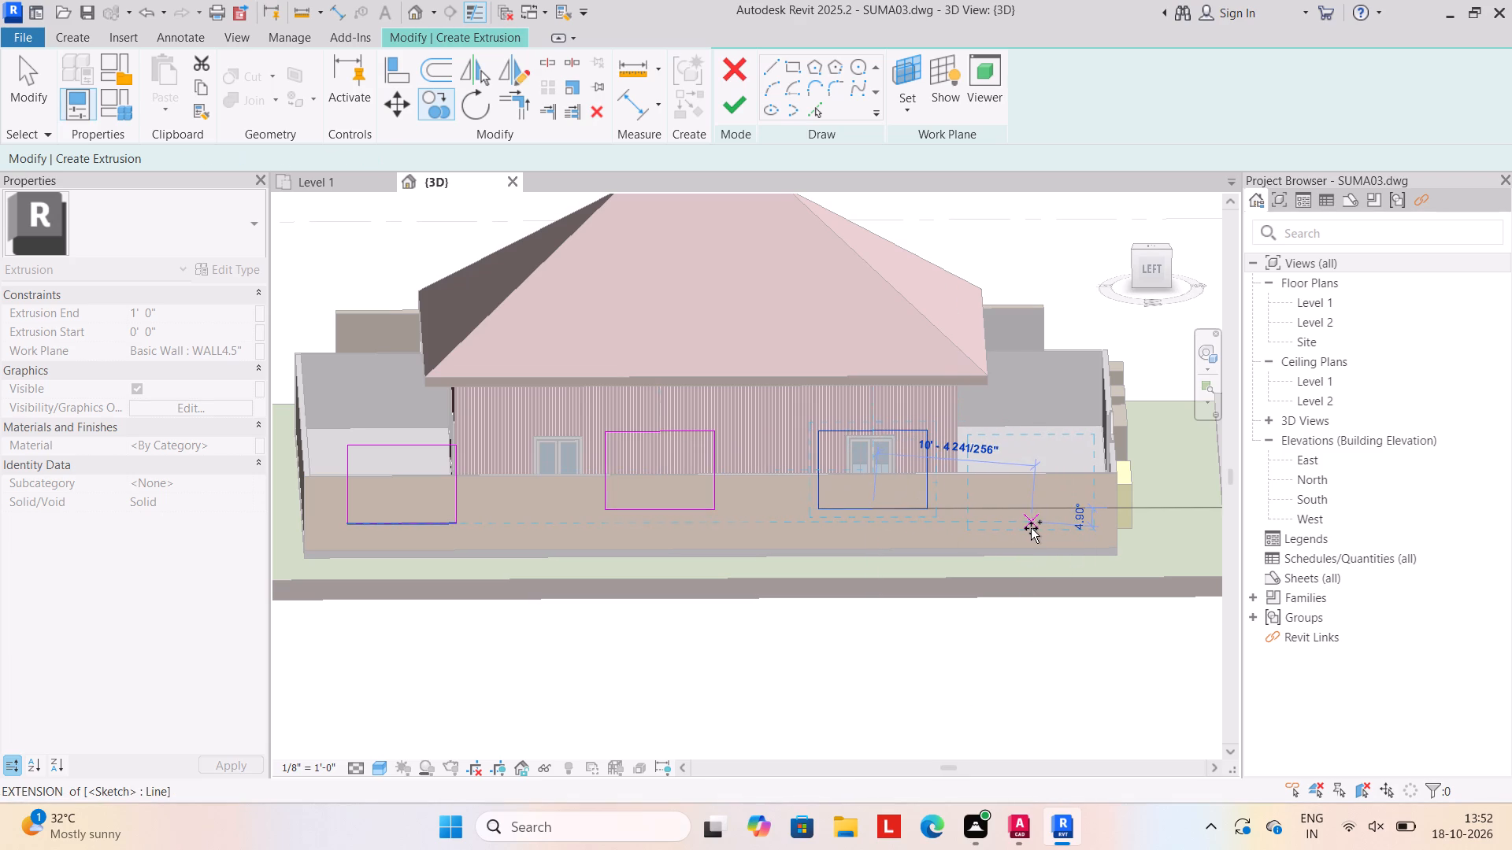
Complete the 1'-0" deep four-panel extrusion, nudge it slightly down the wall, and finish the in-place model.
left_click(728, 108)
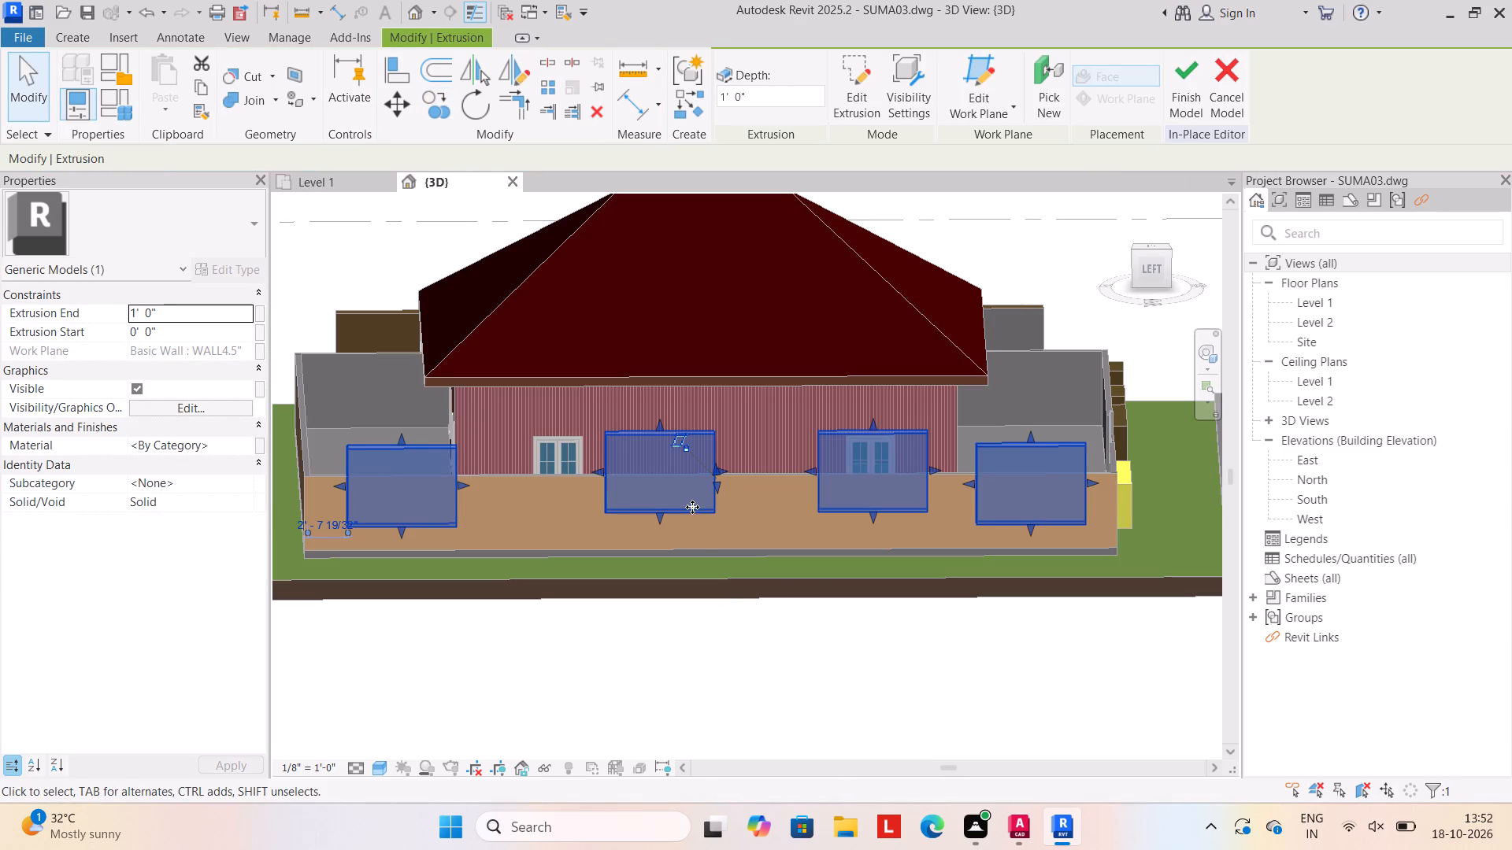
key("Down")
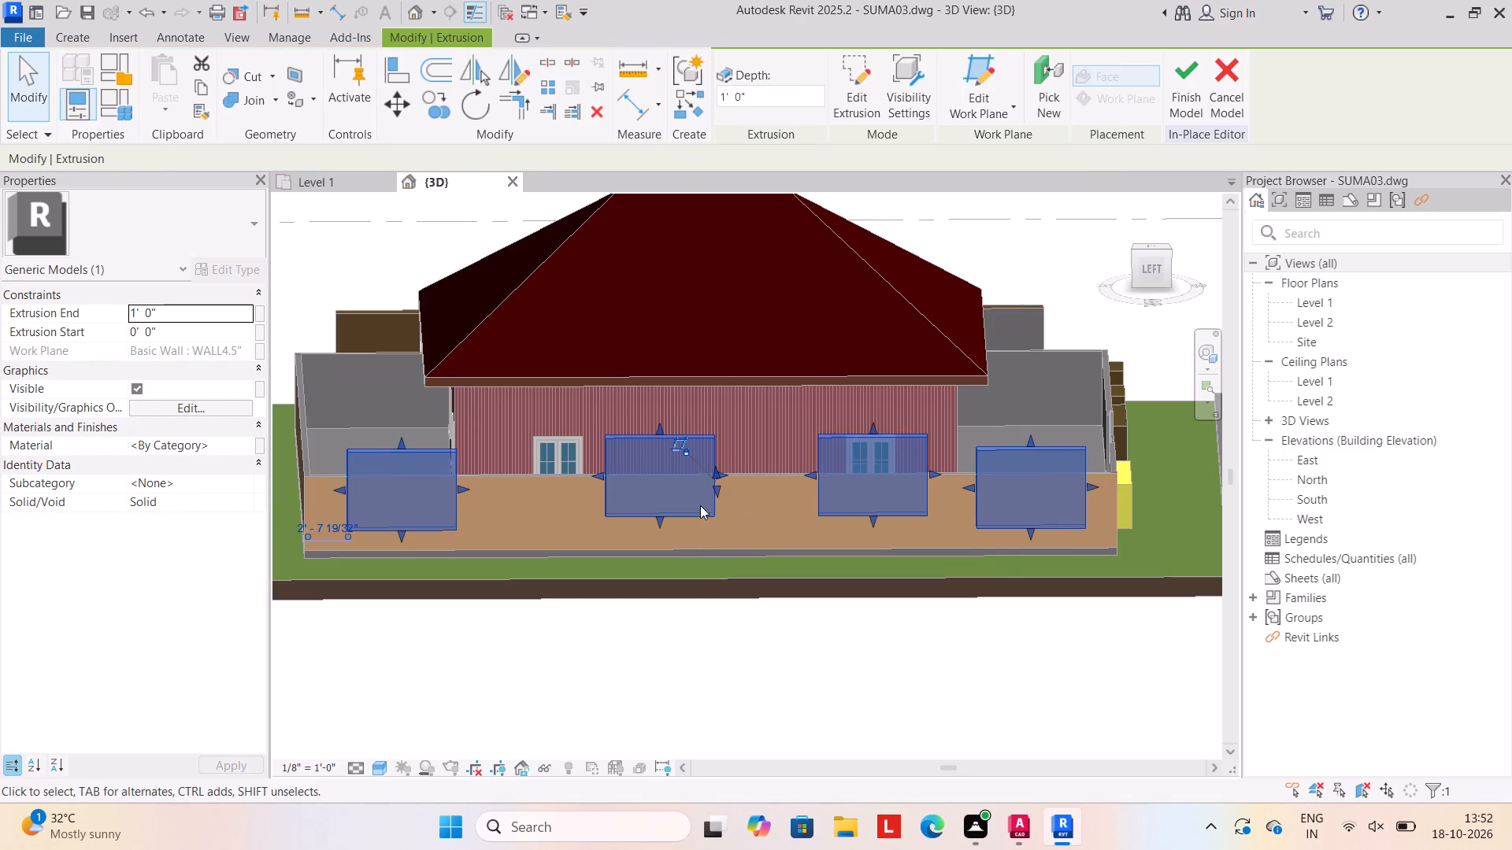
left_click(843, 676)
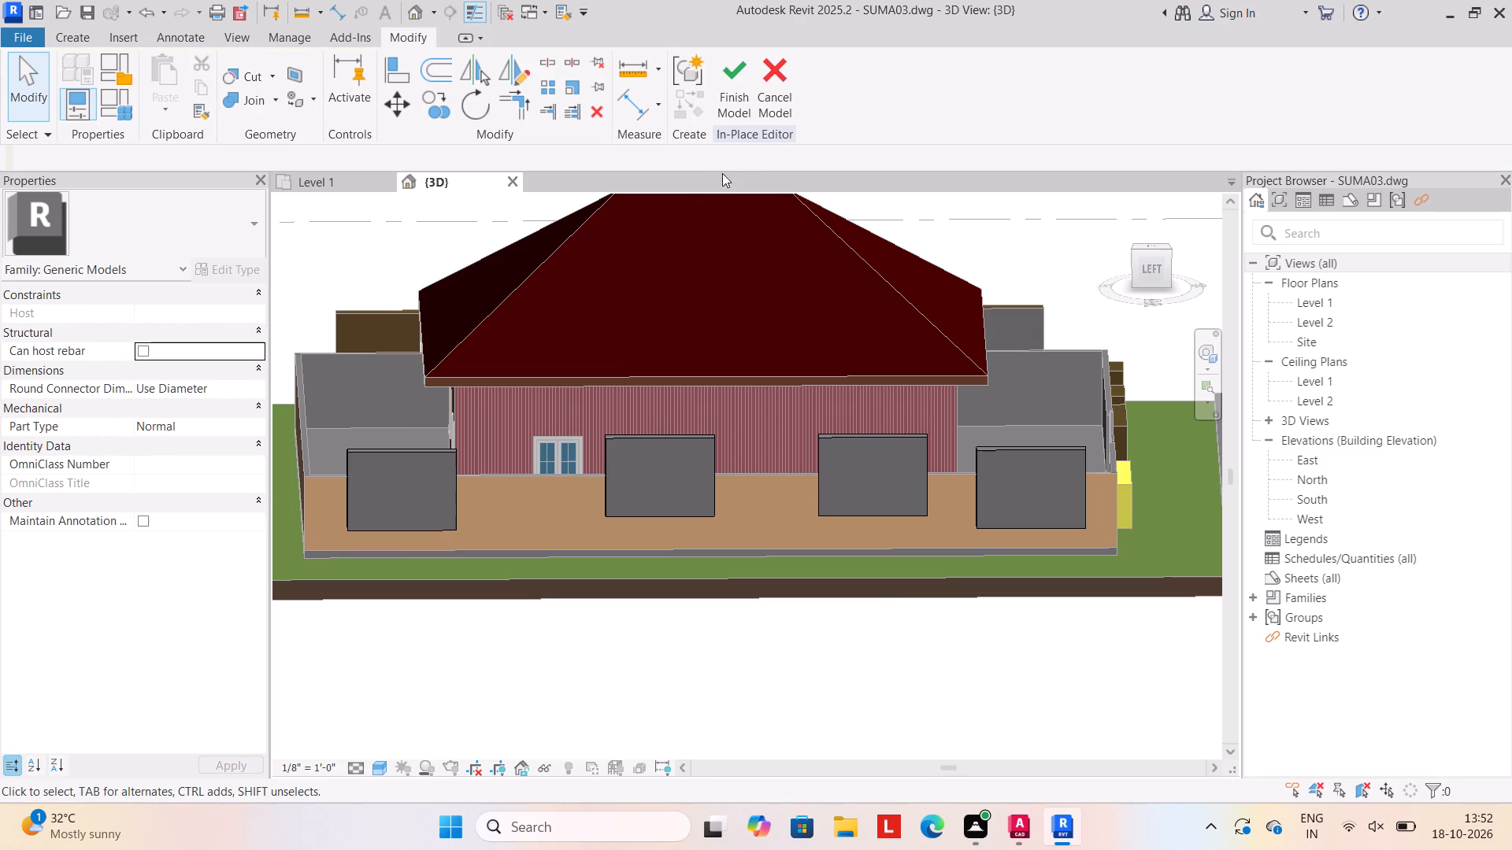
left_click(724, 68)
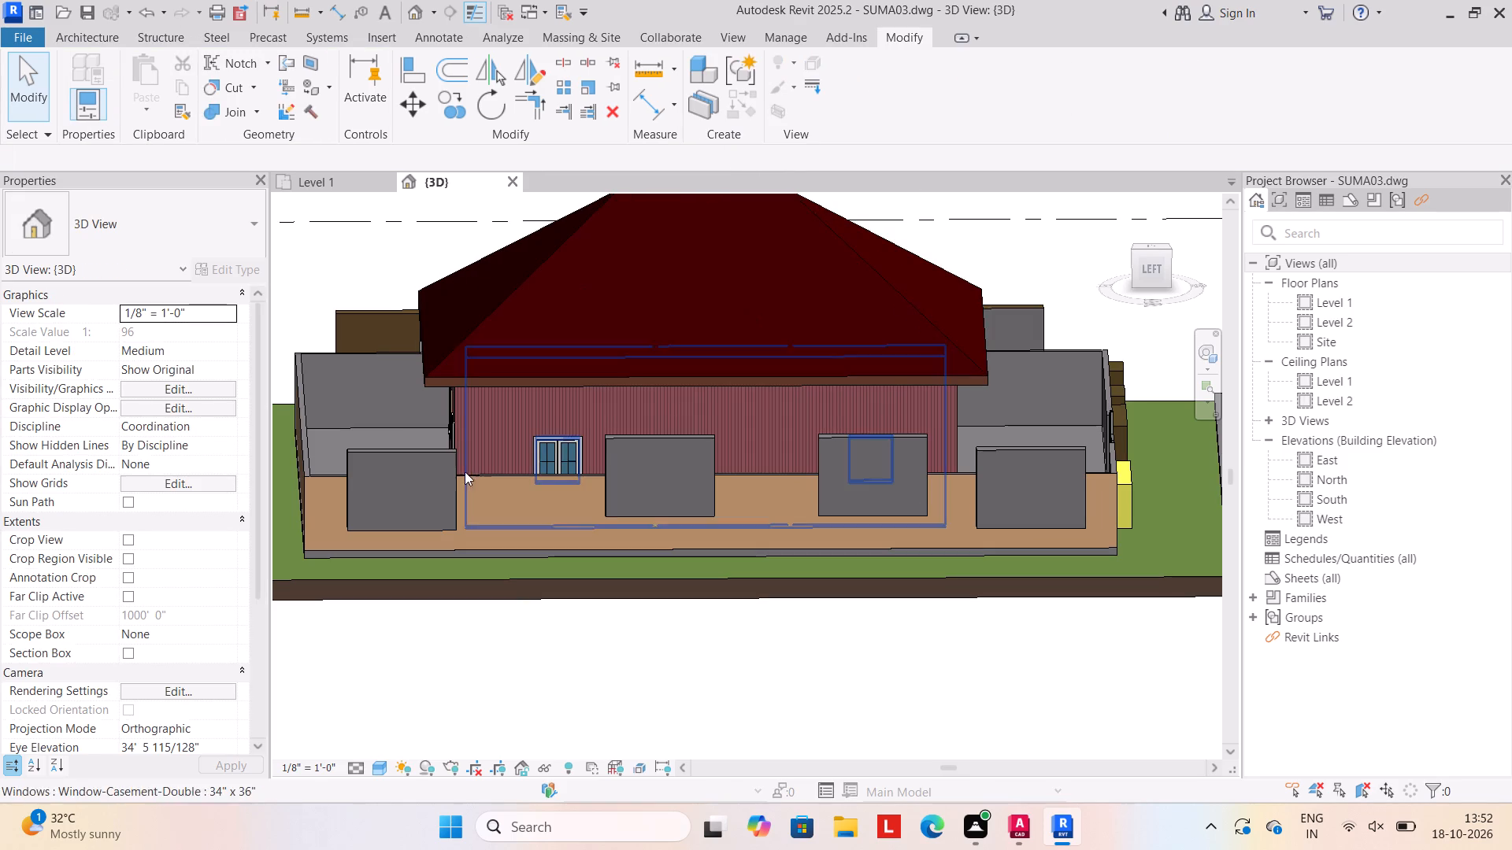
Reopen the four new side-wall panels for in-place editing.
left_click(426, 460)
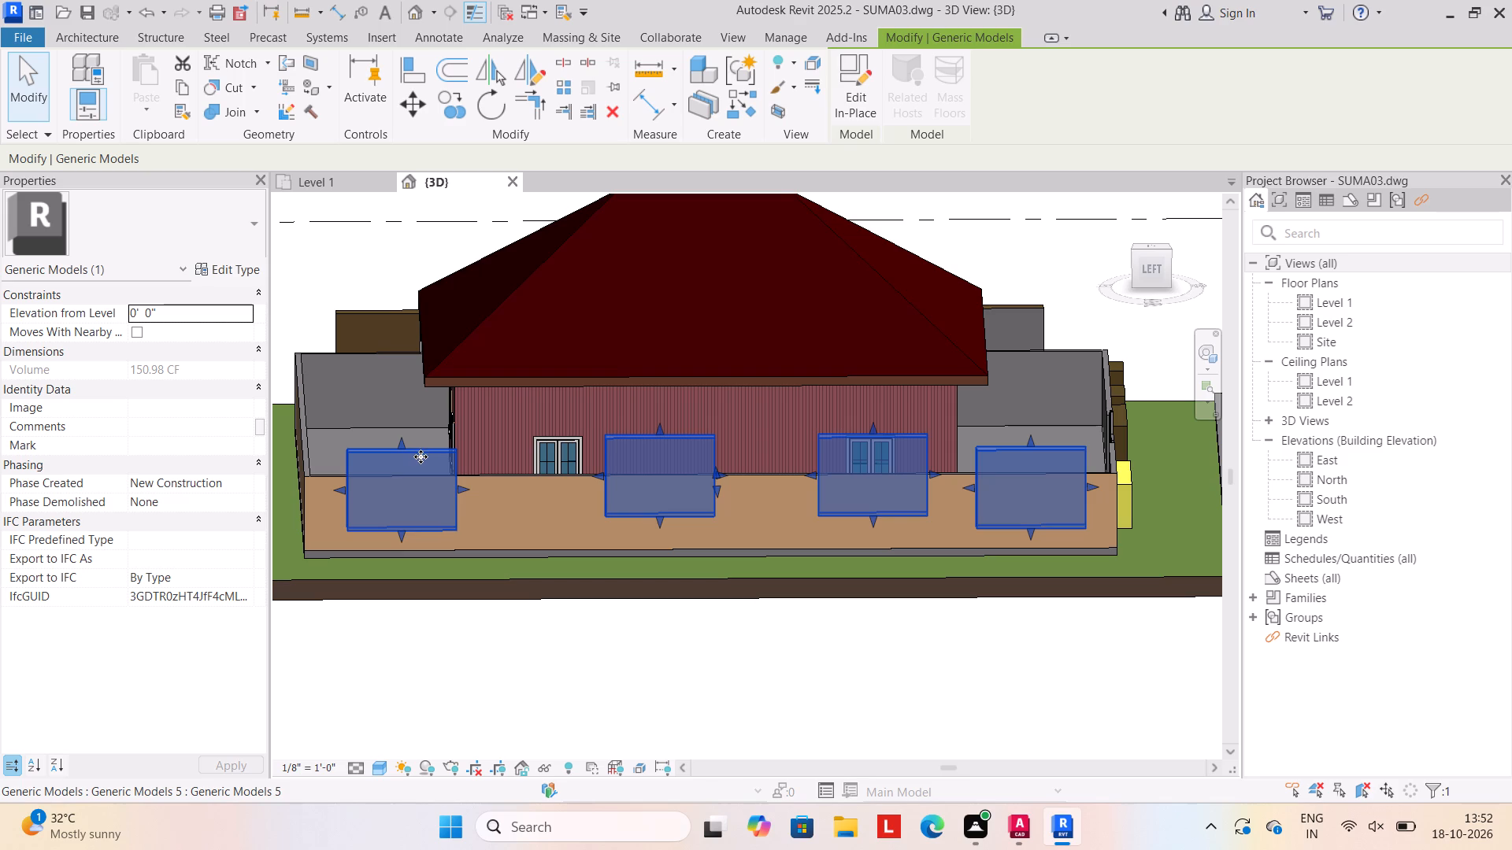
scroll(456, 426, "down", 3)
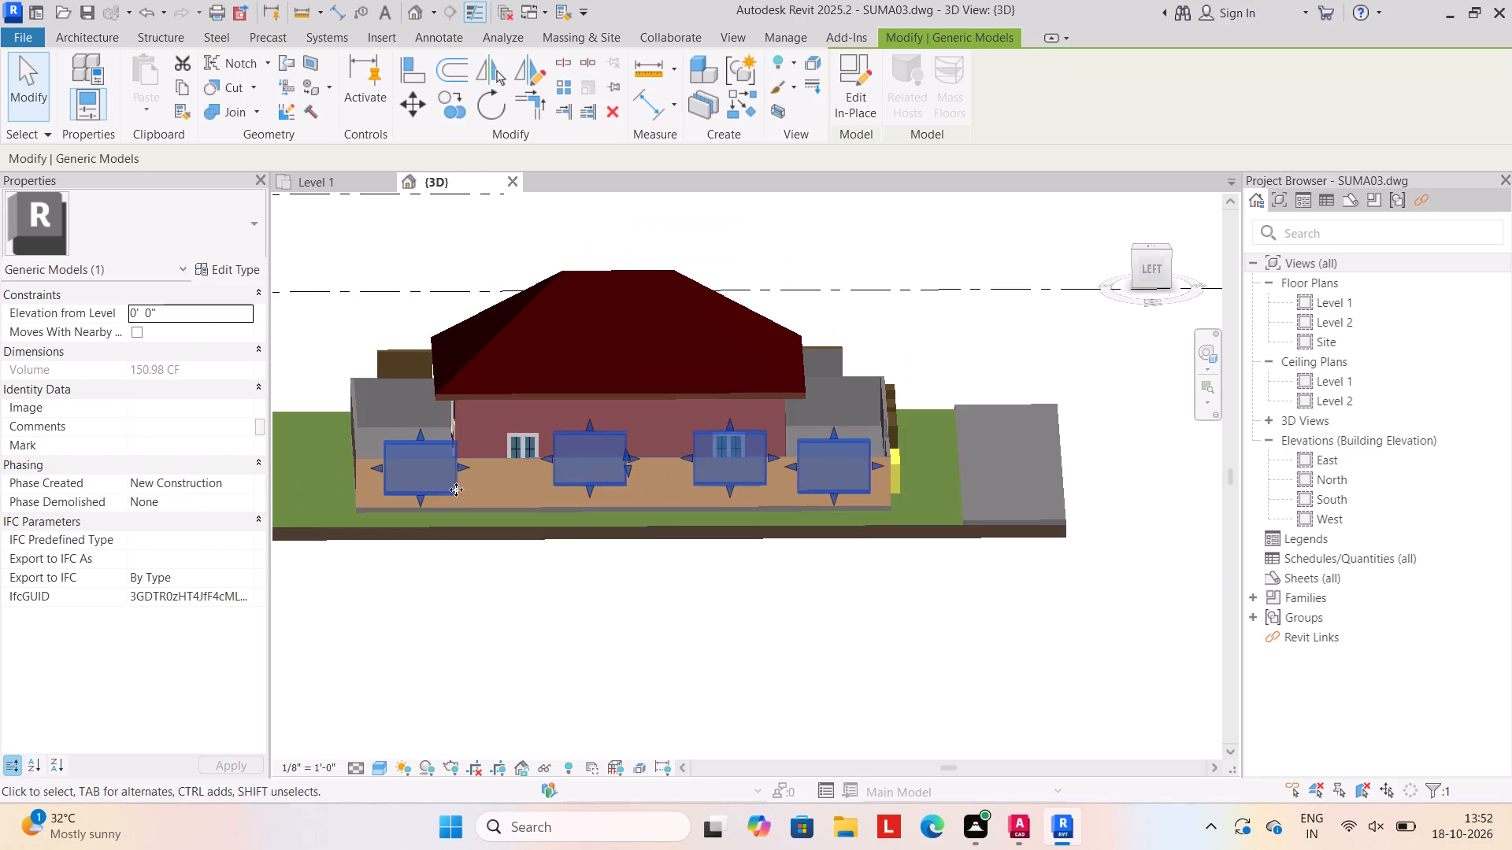
middle_click_drag(621, 564, 627, 549, "shift")
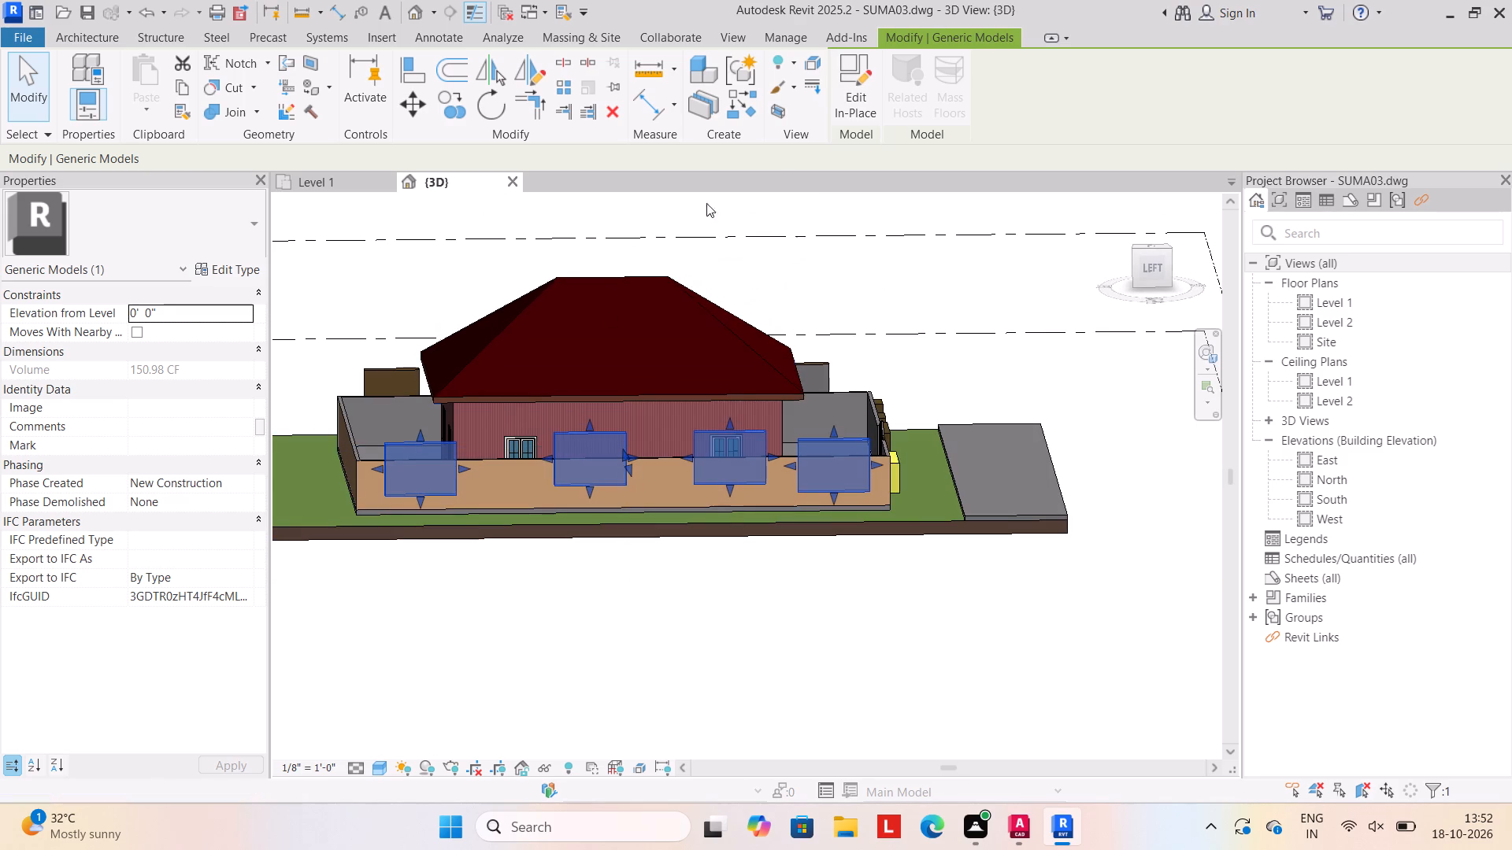
left_click(963, 35)
left_click(60, 43)
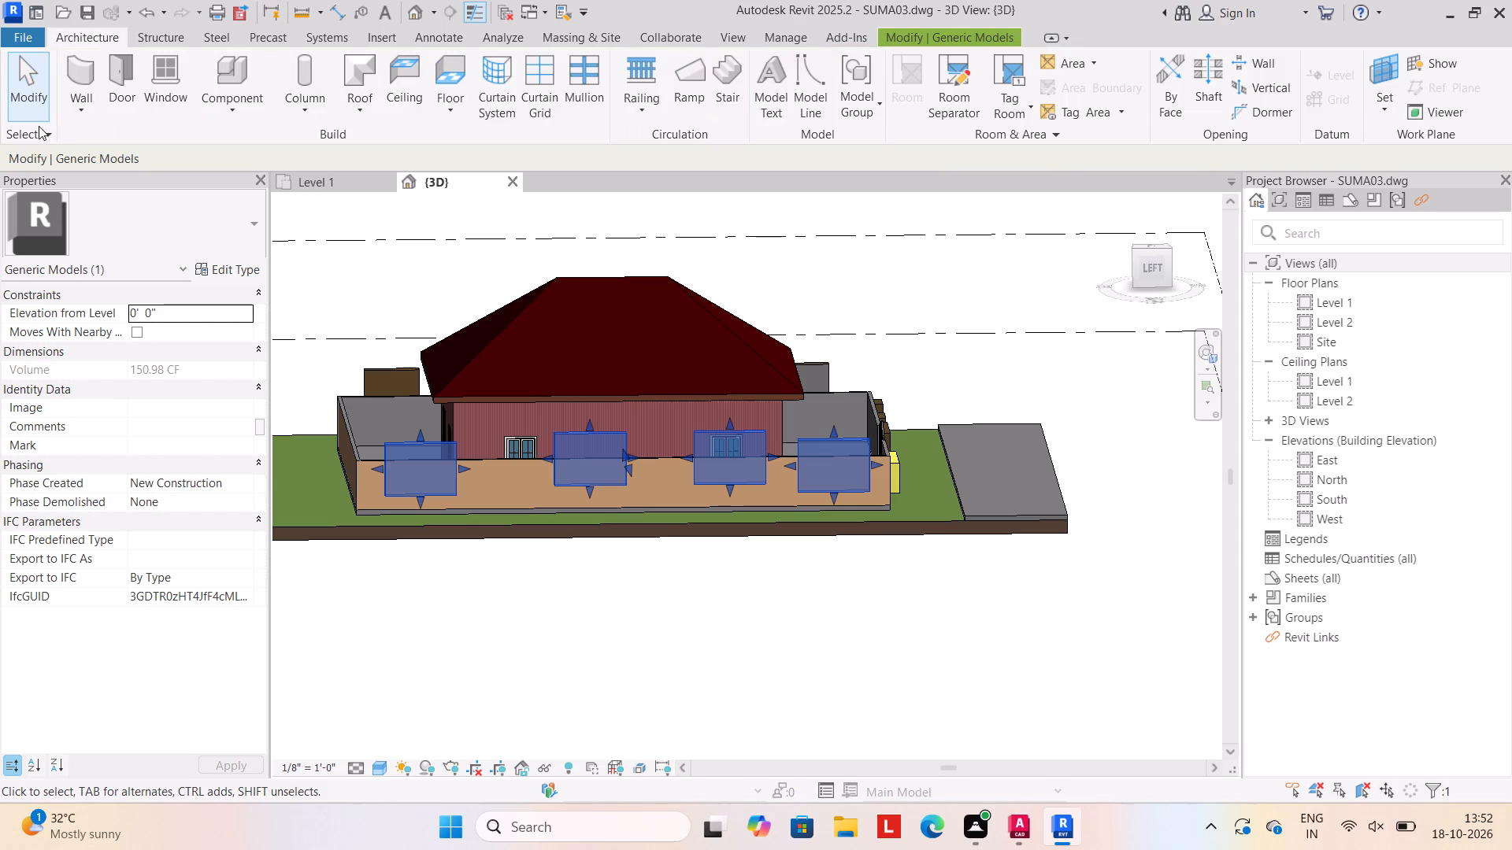
left_click(435, 645)
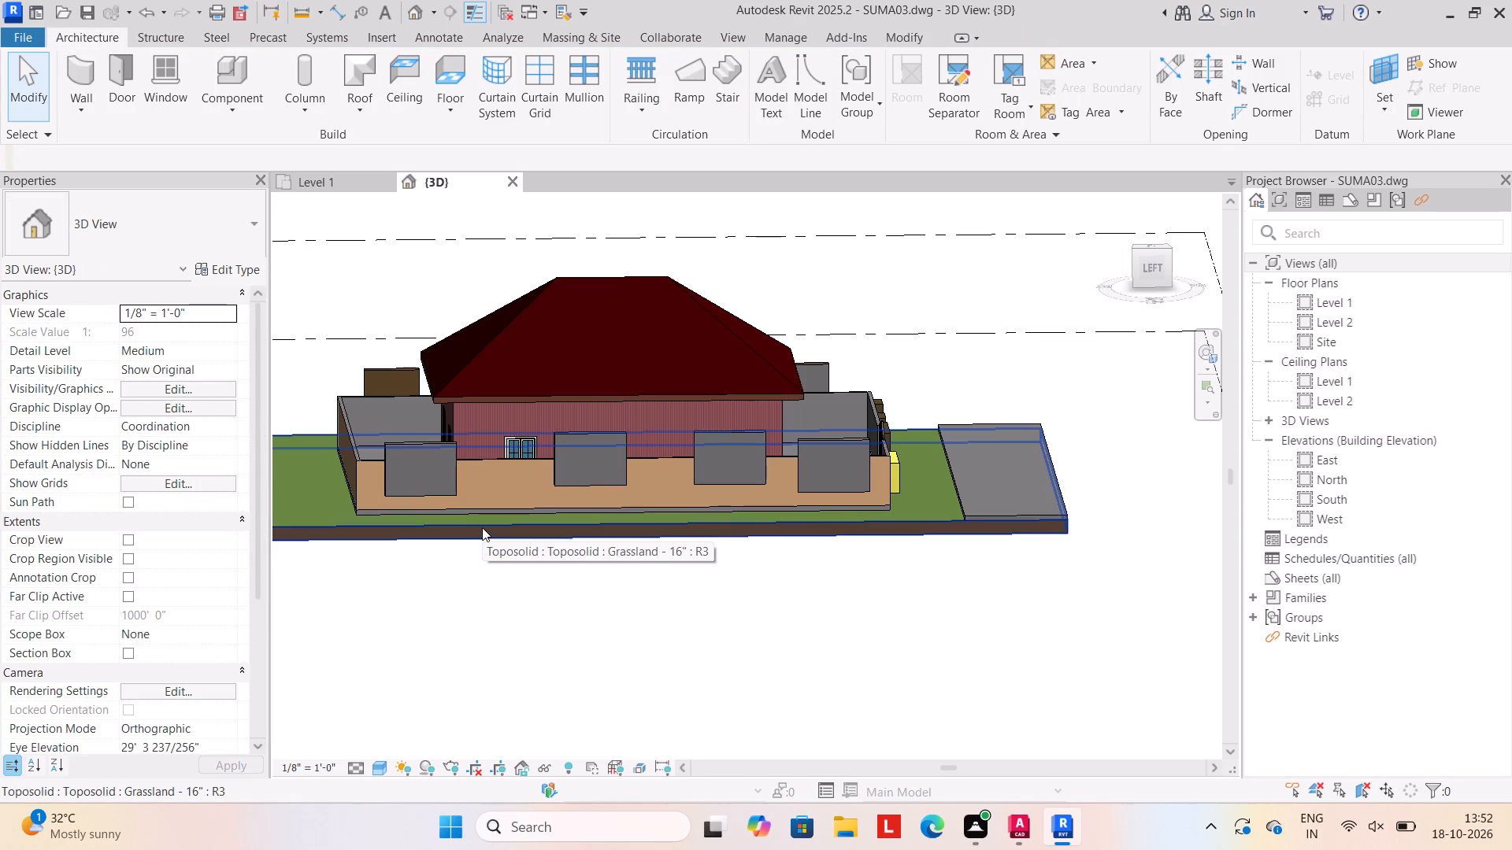
left_click(441, 468)
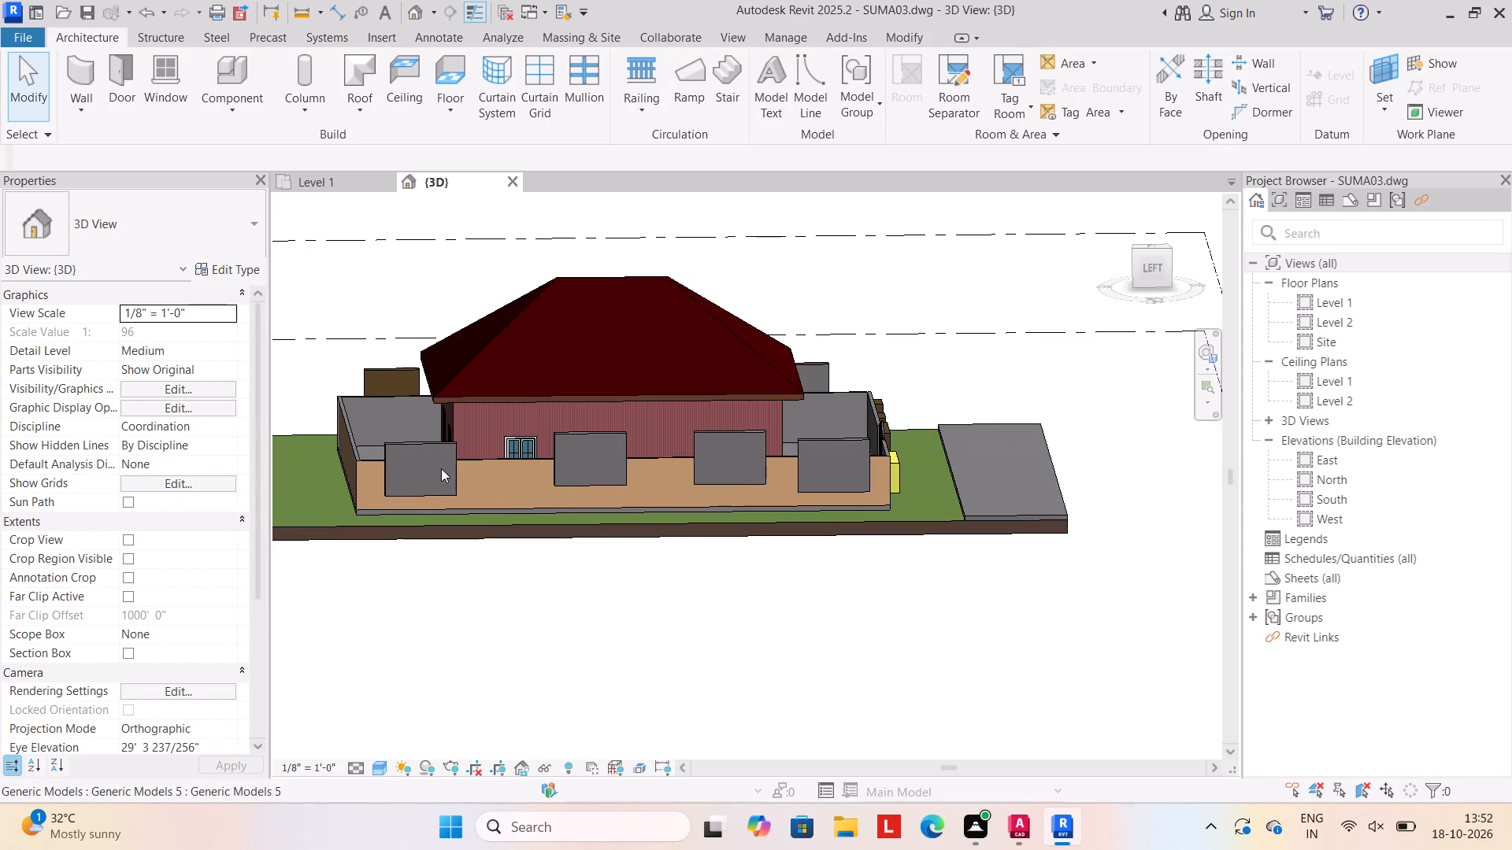
left_click(444, 453)
left_click(445, 444)
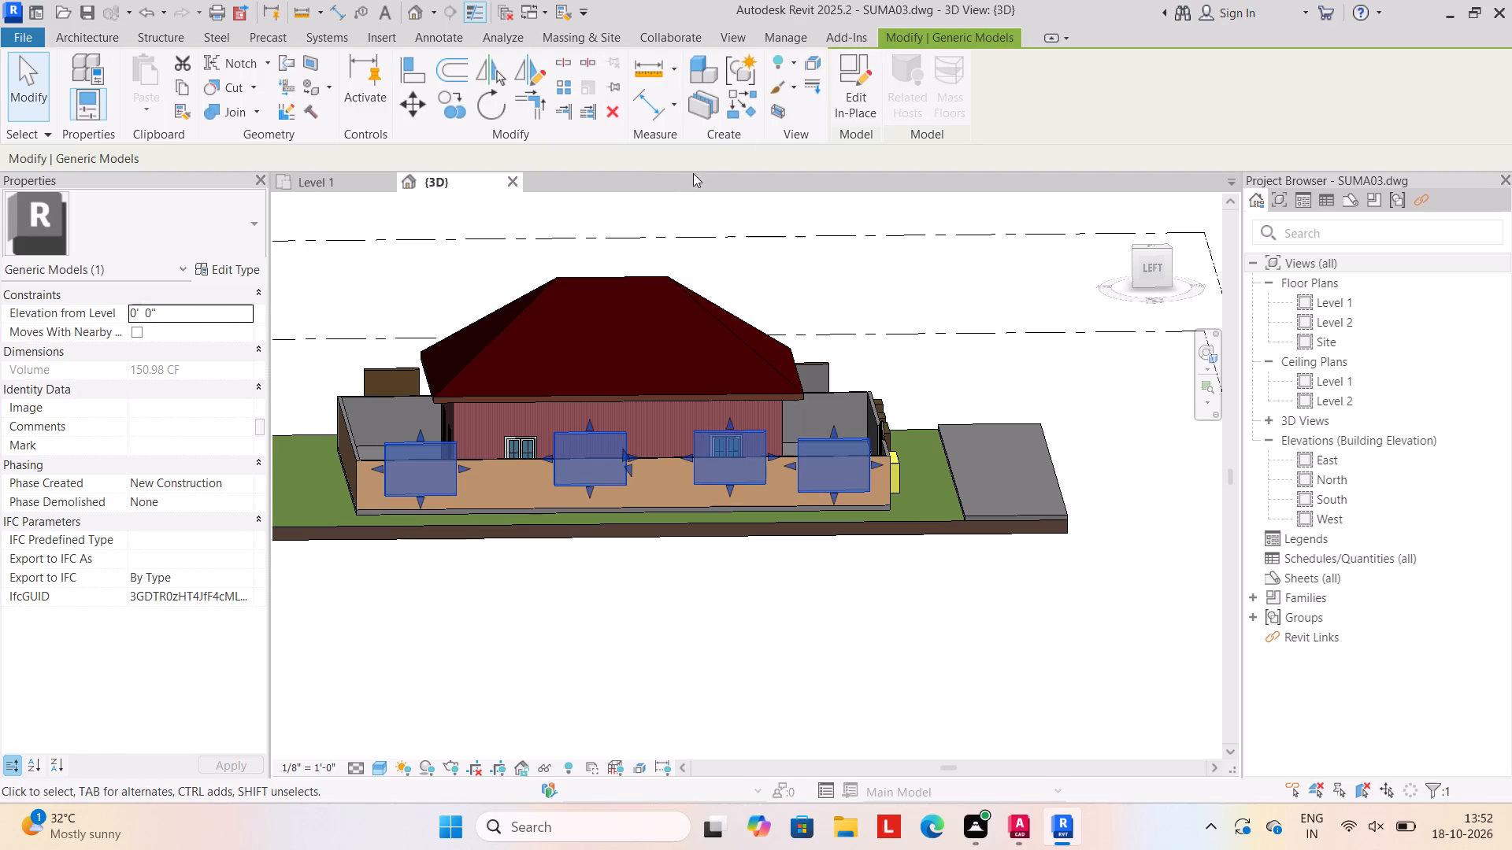
left_click(858, 97)
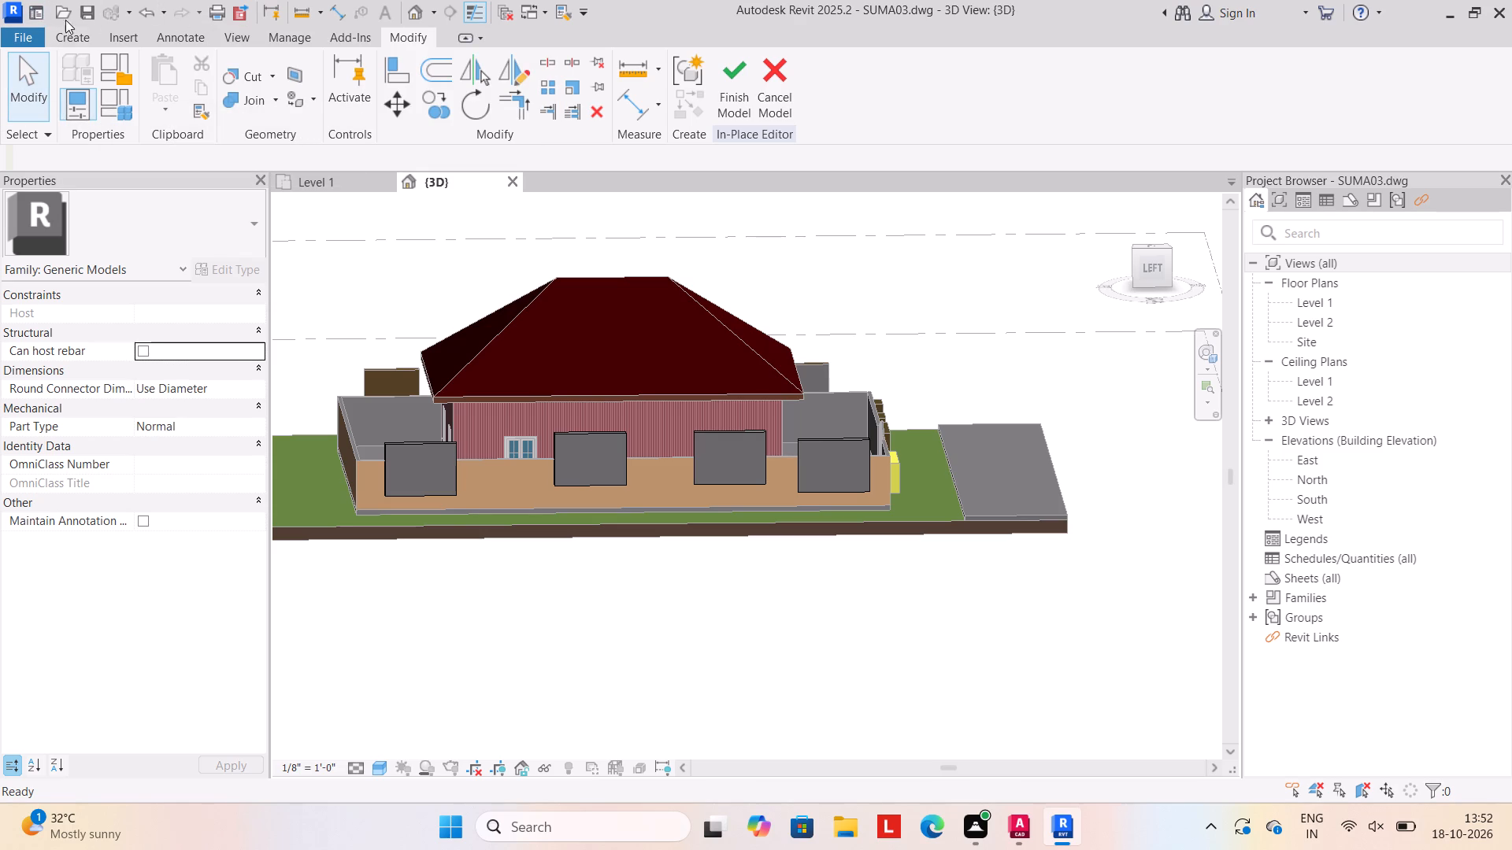
Paint the outer faces of the four side-wall panels with the Vaghi Fabric - C-13CR20 material.
left_click(310, 99)
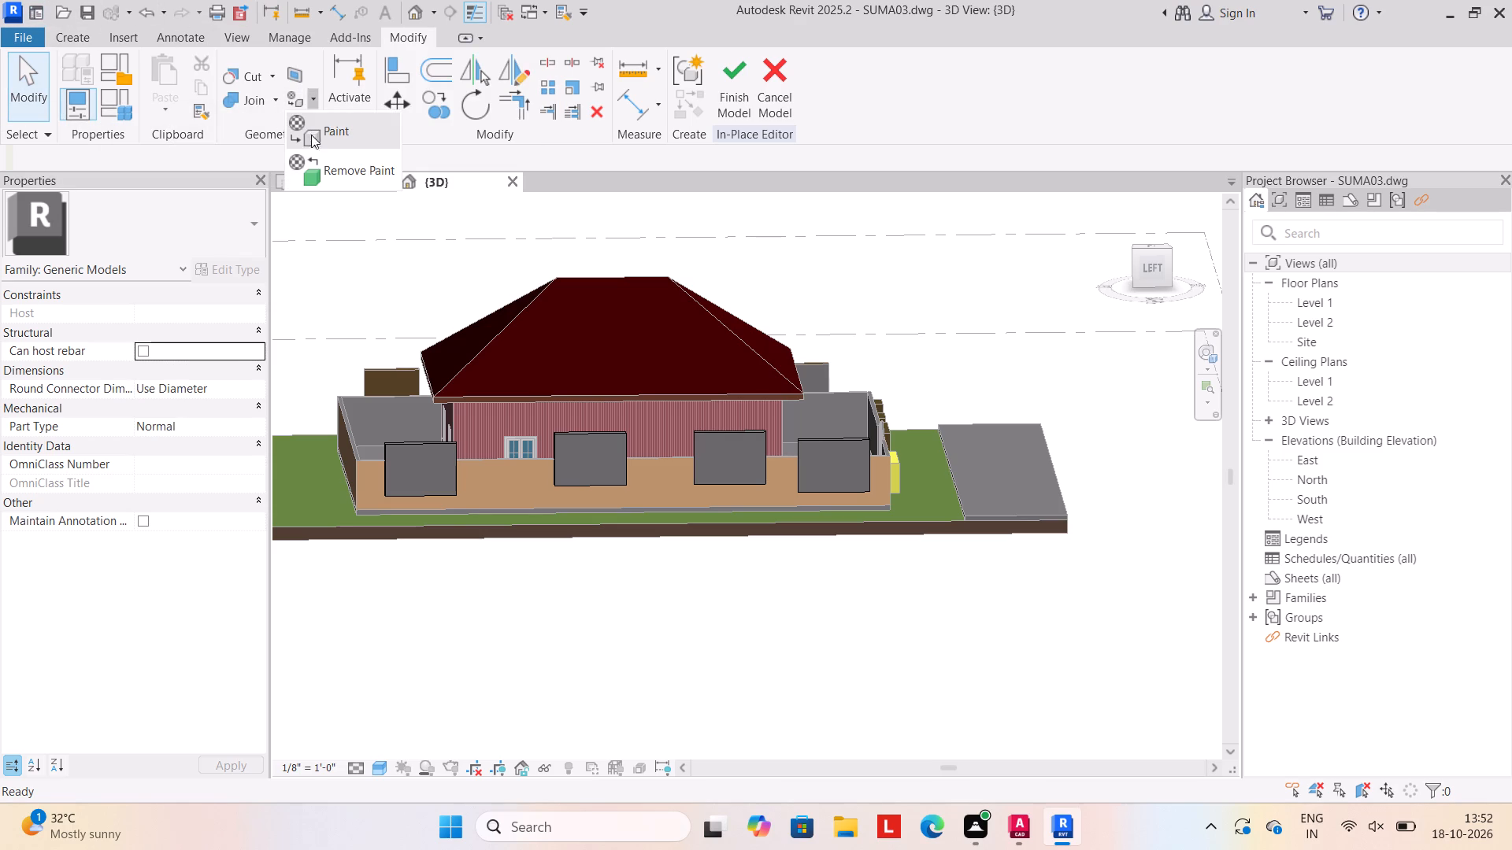
left_click(312, 136)
scroll(94, 265, "down", 1)
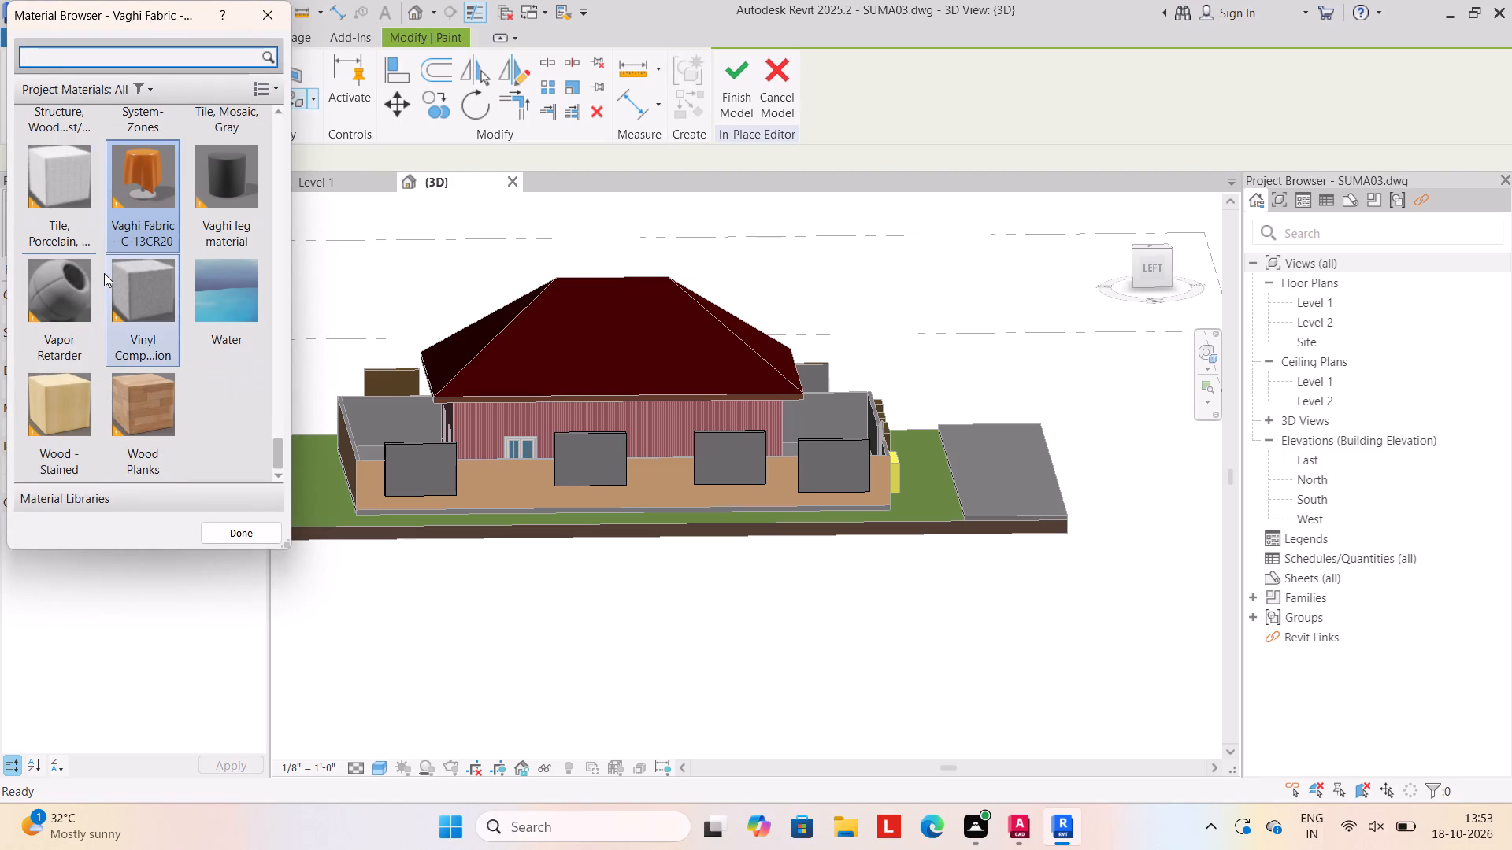
left_click(152, 186)
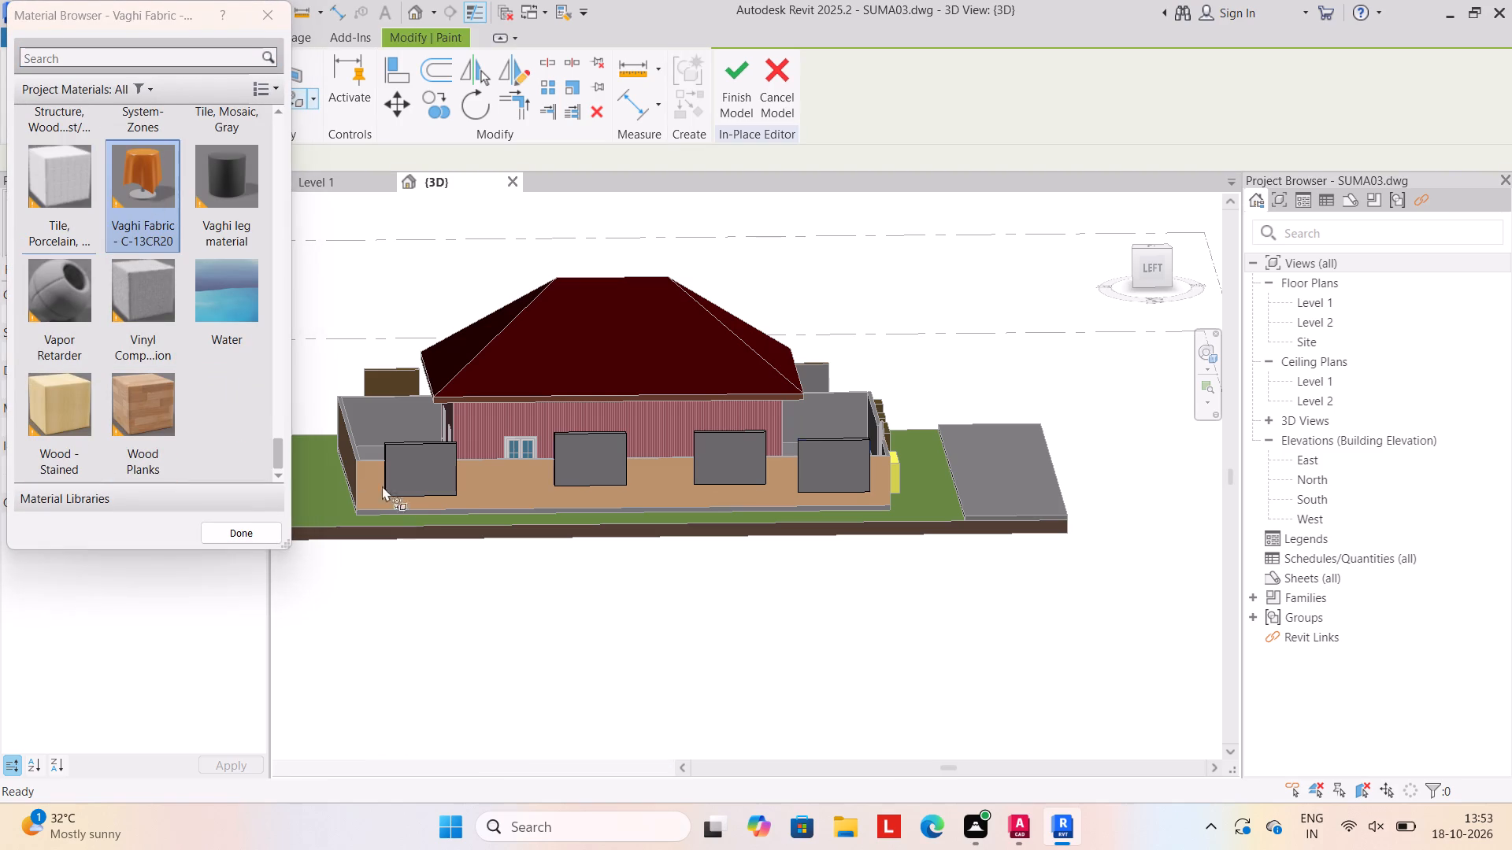
left_click(412, 472)
Paint the top faces of the two panels nearest the rear of the side wall with Vaghi Fabric - C-13CR20.
scroll(347, 420, "up", 5)
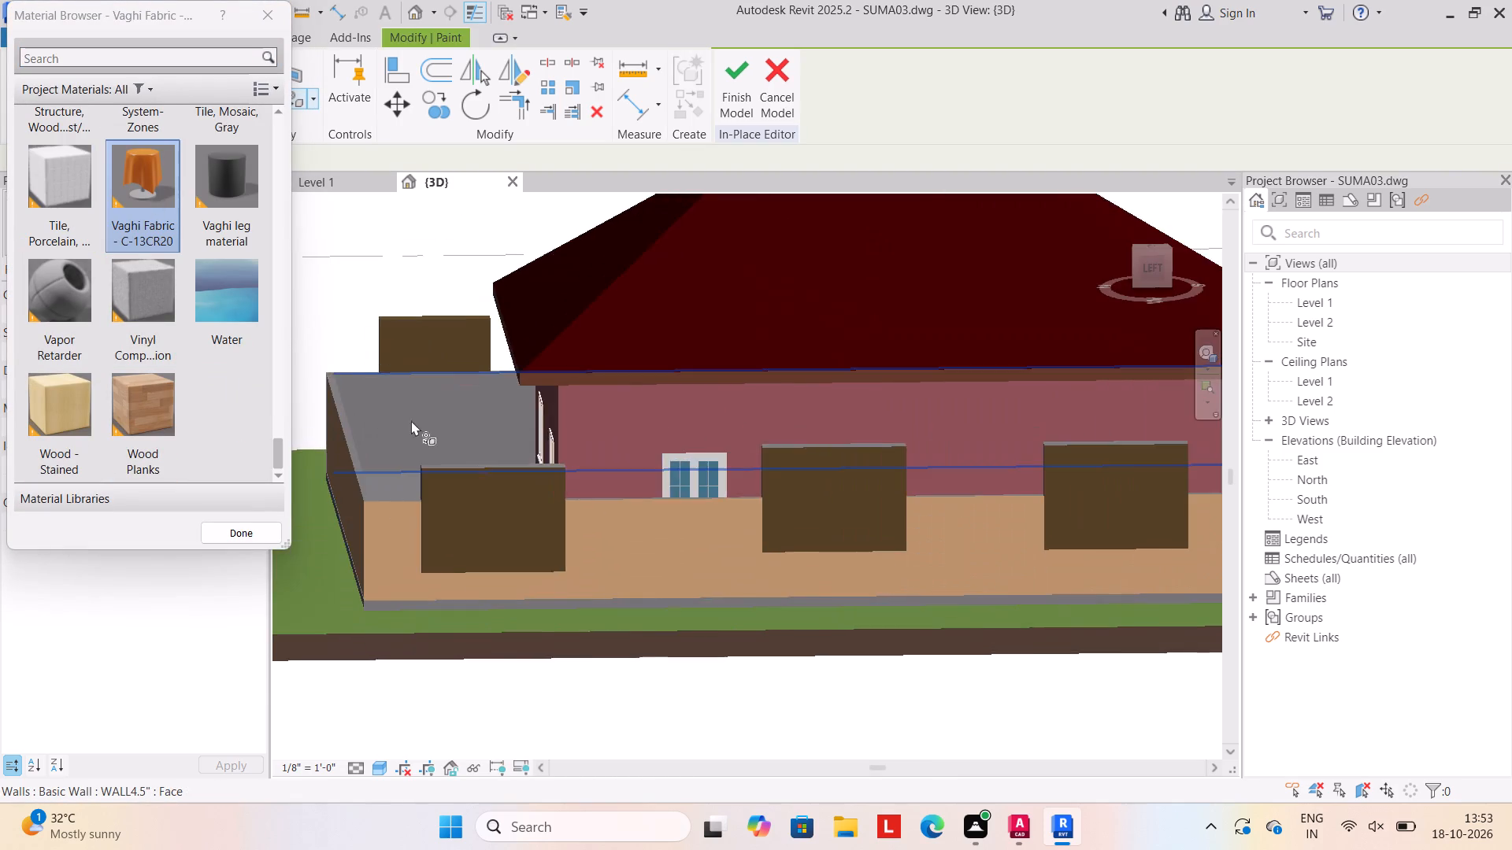
scroll(511, 435, "up", 15)
scroll(533, 526, "up", 3)
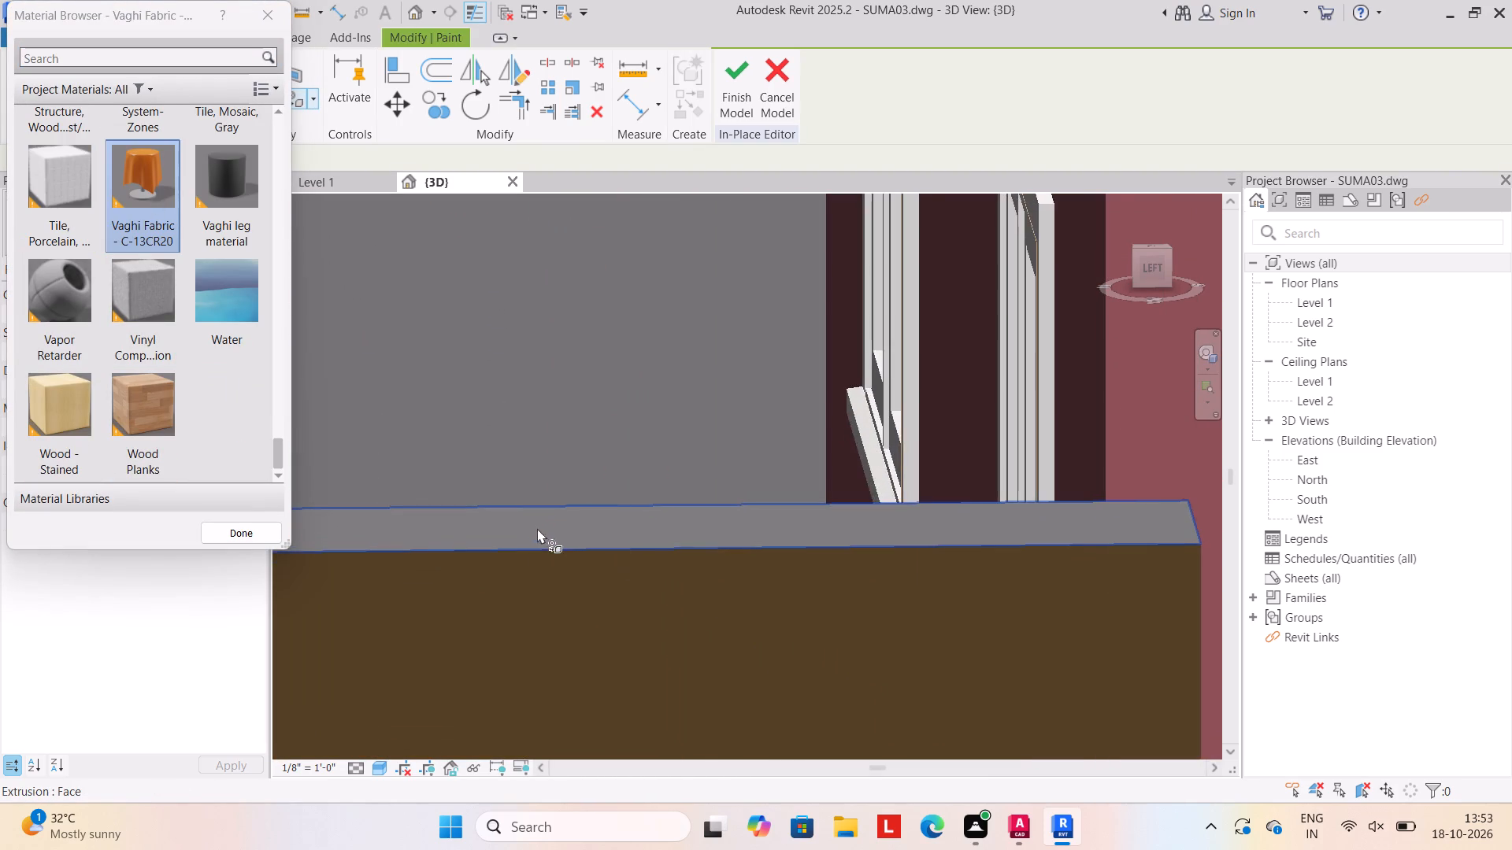
left_click(537, 528)
scroll(576, 538, "down", 13)
scroll(705, 564, "up", 1)
middle_click_drag(565, 642, 2, 655)
scroll(0, 664, "up", 1)
scroll(586, 602, "up", 1)
middle_click_drag(558, 608, 223, 588)
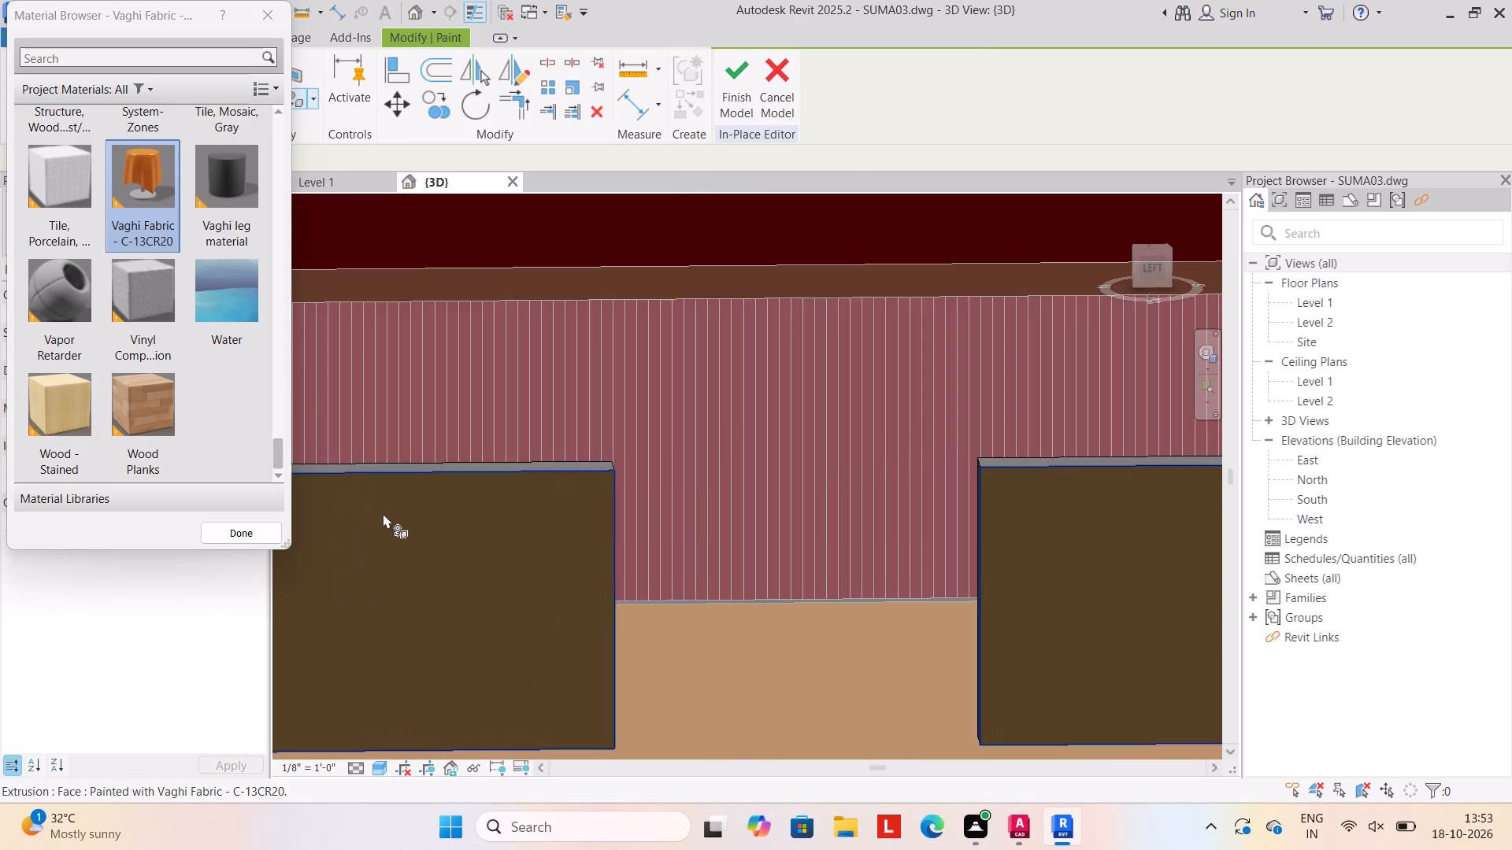
scroll(387, 501, "up", 7)
left_click(421, 408)
scroll(416, 420, "down", 1)
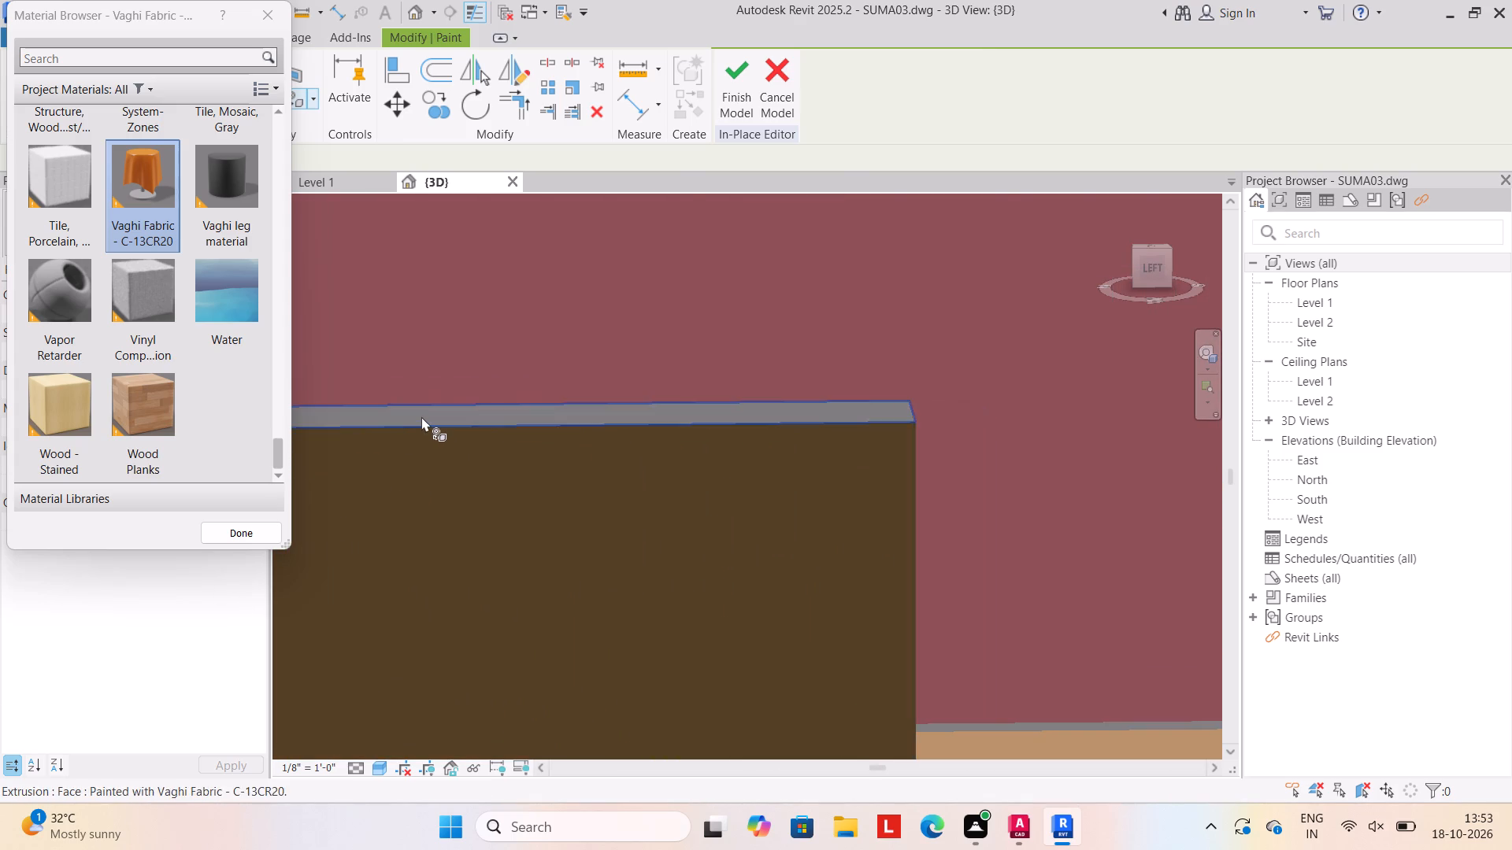
scroll(423, 414, "up", 6)
left_click(423, 423)
Paint the top face of the third panel from the rear with Vaghi Fabric - C-13CR20.
scroll(409, 452, "down", 8)
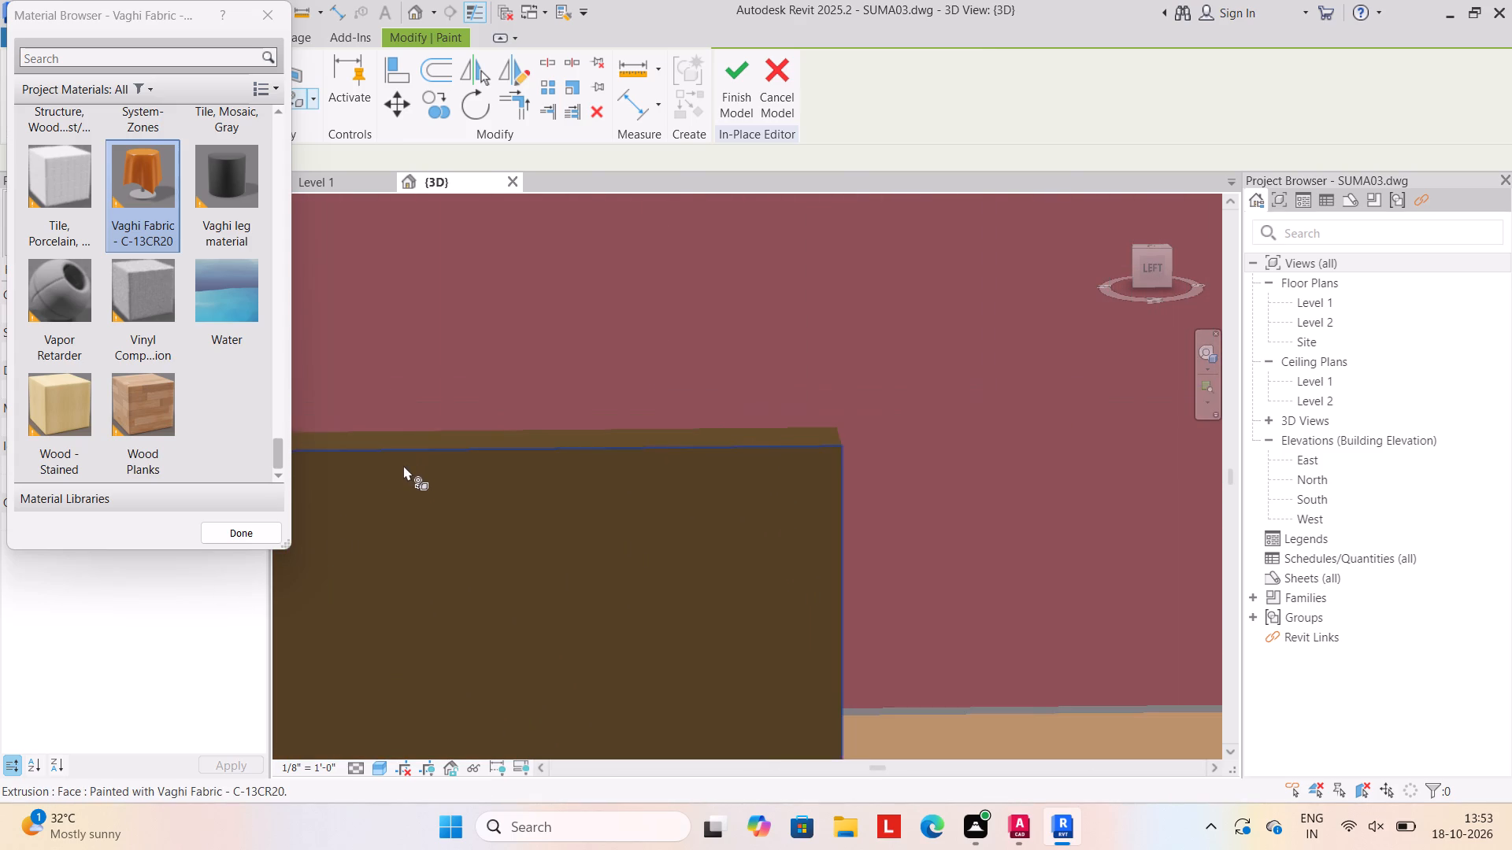
scroll(402, 468, "down", 12)
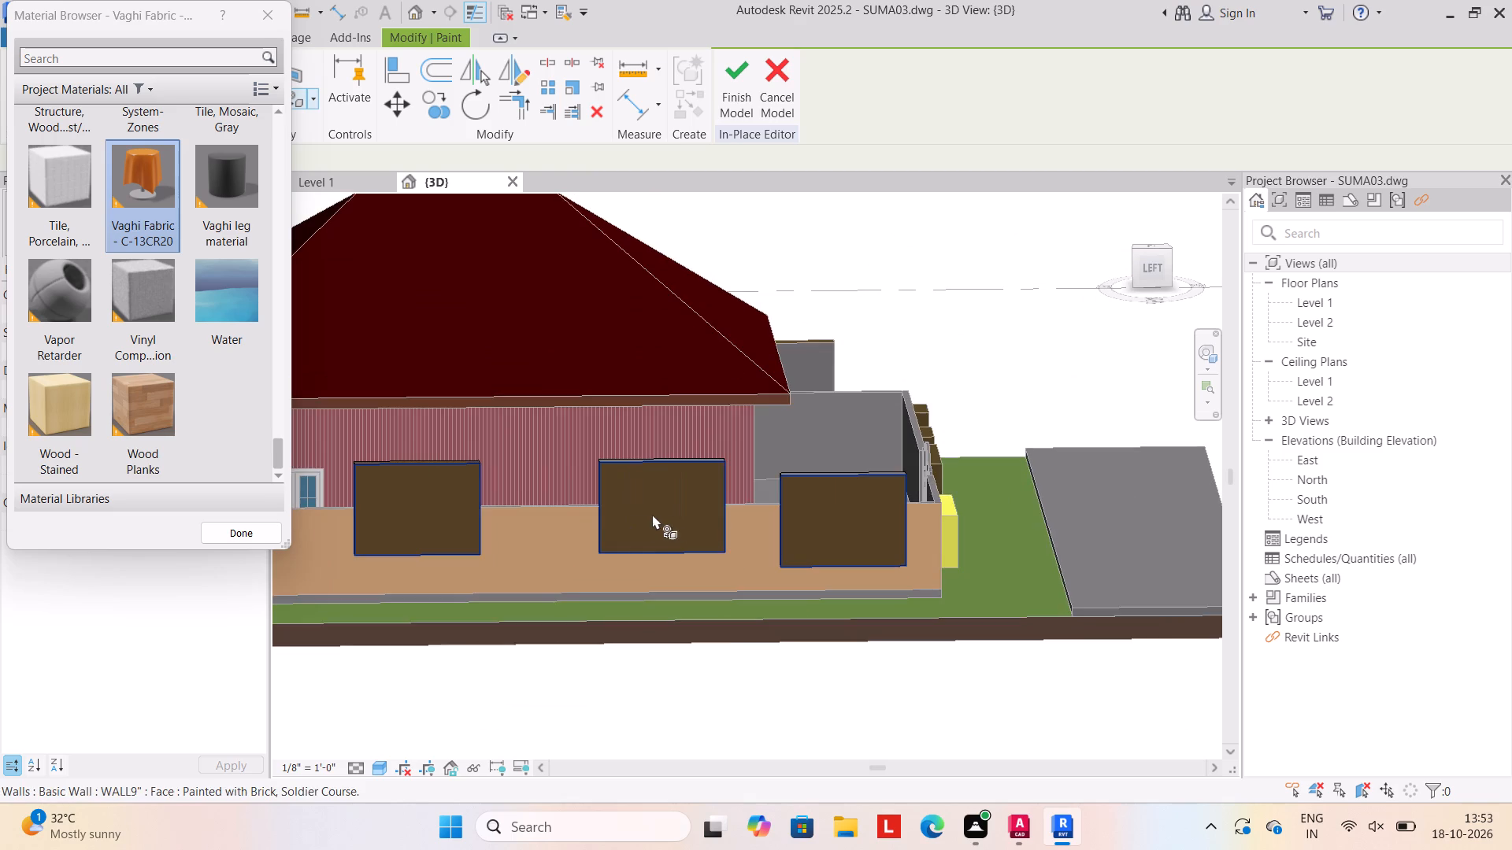
middle_click_drag(585, 512, 435, 545)
scroll(489, 517, "up", 11)
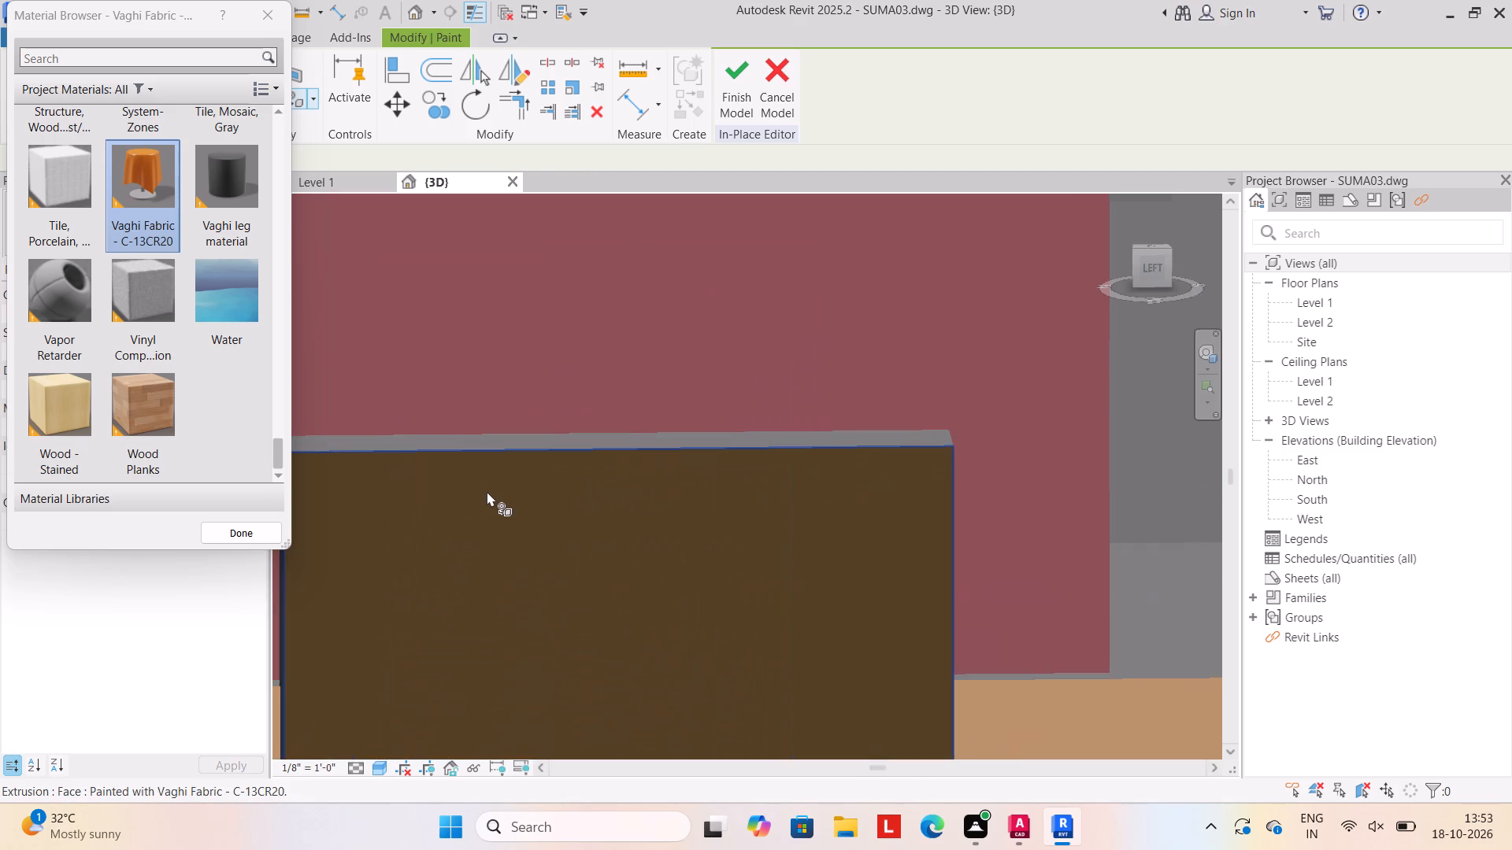
scroll(487, 491, "up", 5)
left_click(495, 414)
scroll(497, 412, "up", 4)
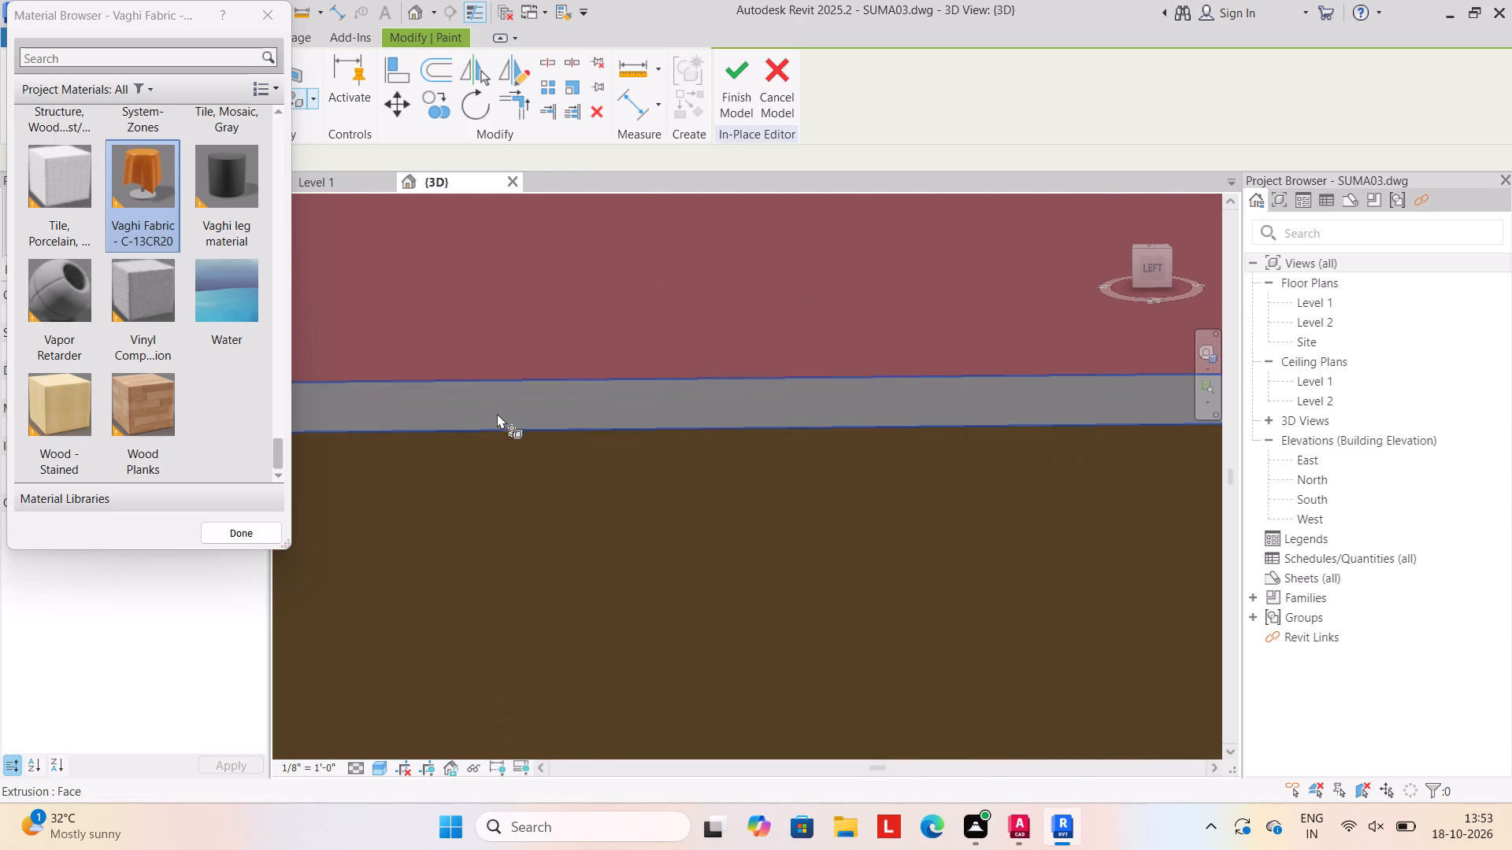
scroll(497, 413, "up", 3)
left_click(502, 418)
Paint the top face of the panel nearest the front with Vaghi Fabric - C-13CR20 and finish the in-place model.
scroll(491, 447, "down", 13)
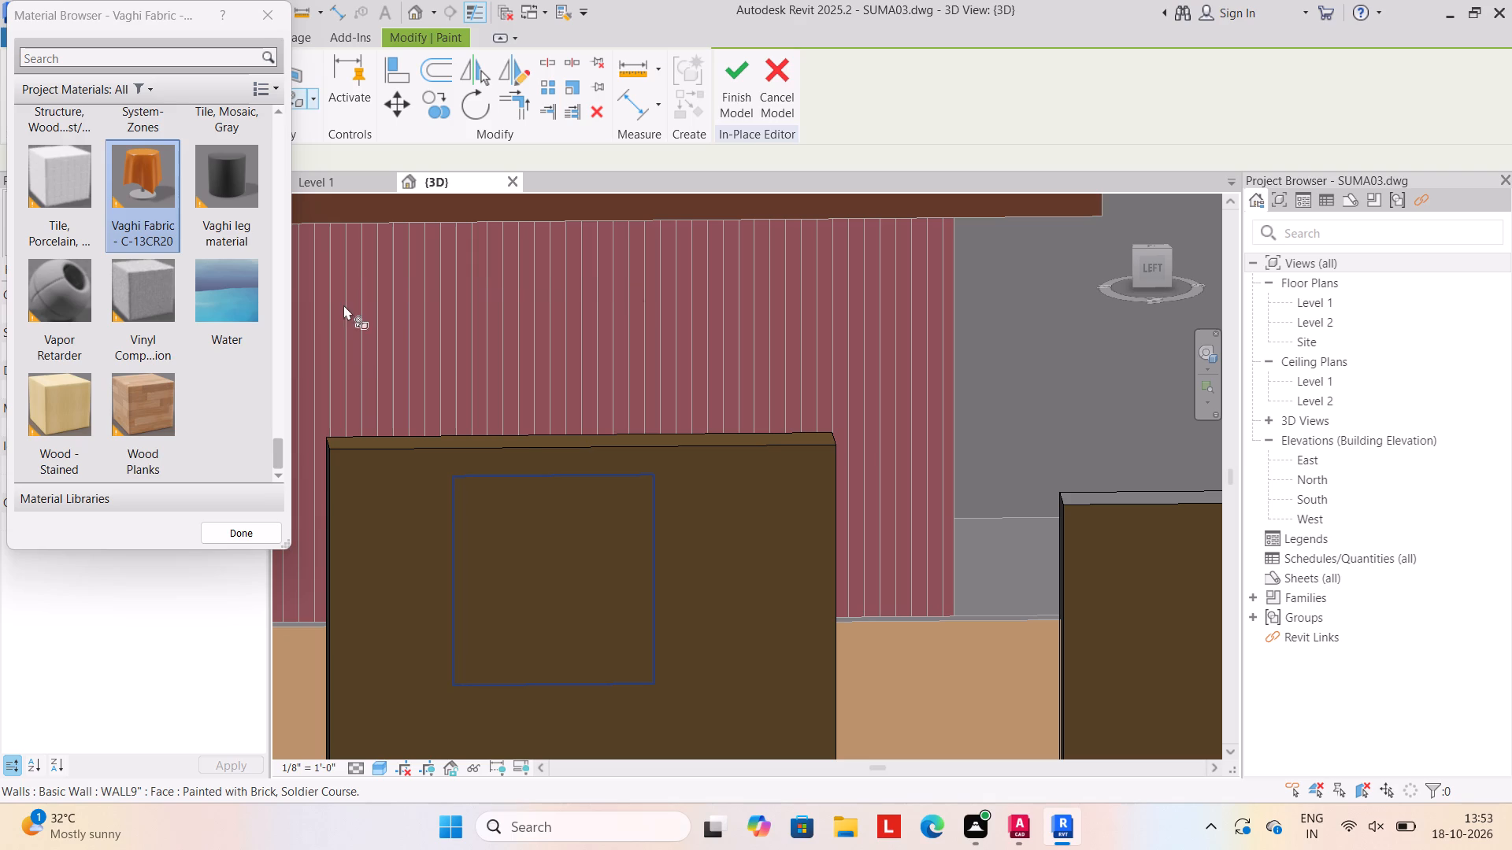
scroll(533, 495, "down", 4)
middle_click_drag(475, 493, 432, 489)
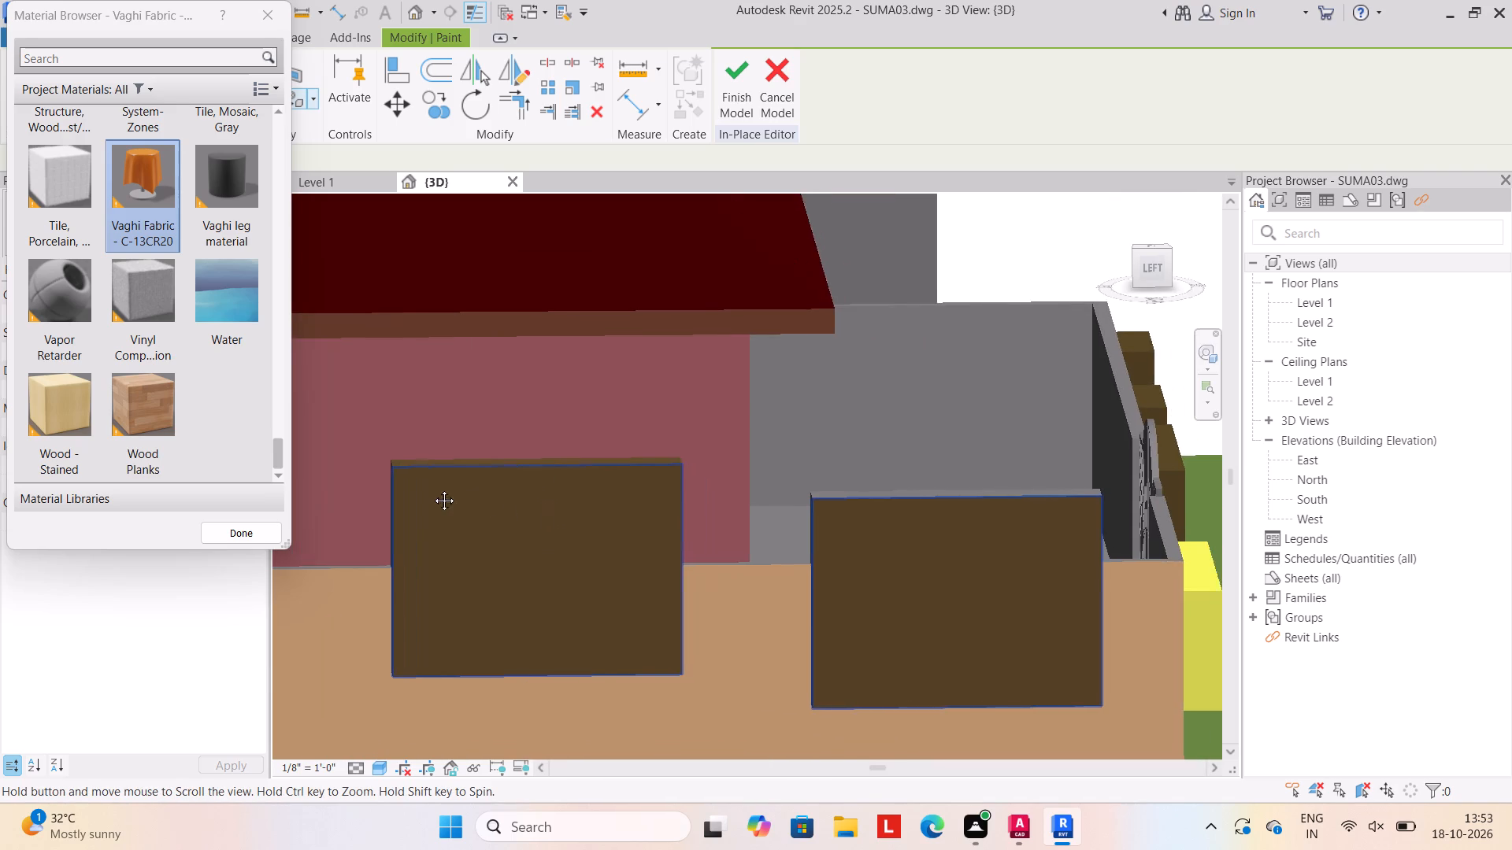
middle_click_drag(432, 489, 304, 479)
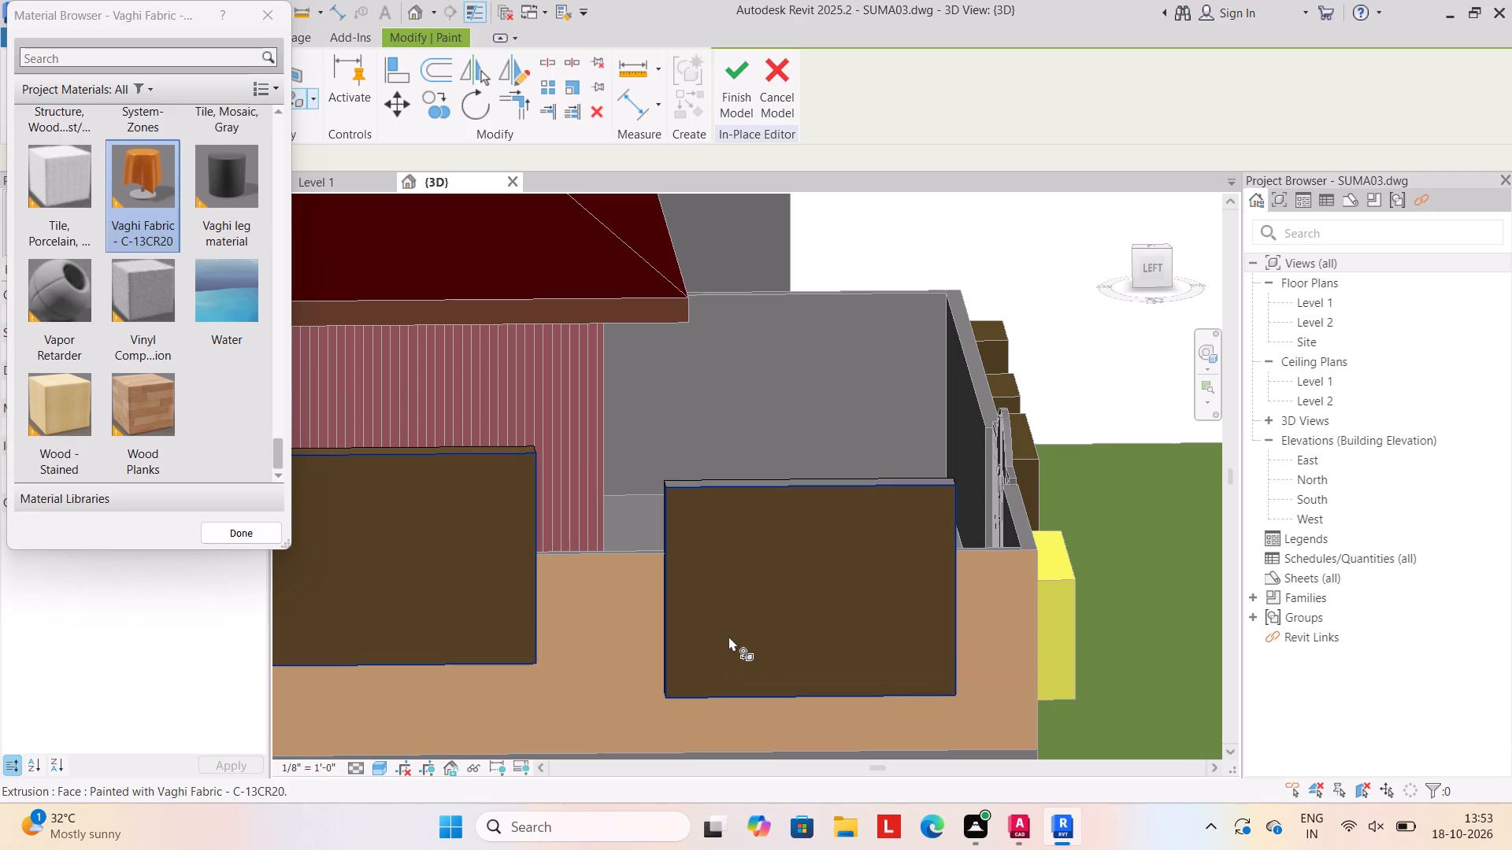
scroll(826, 516, "up", 11)
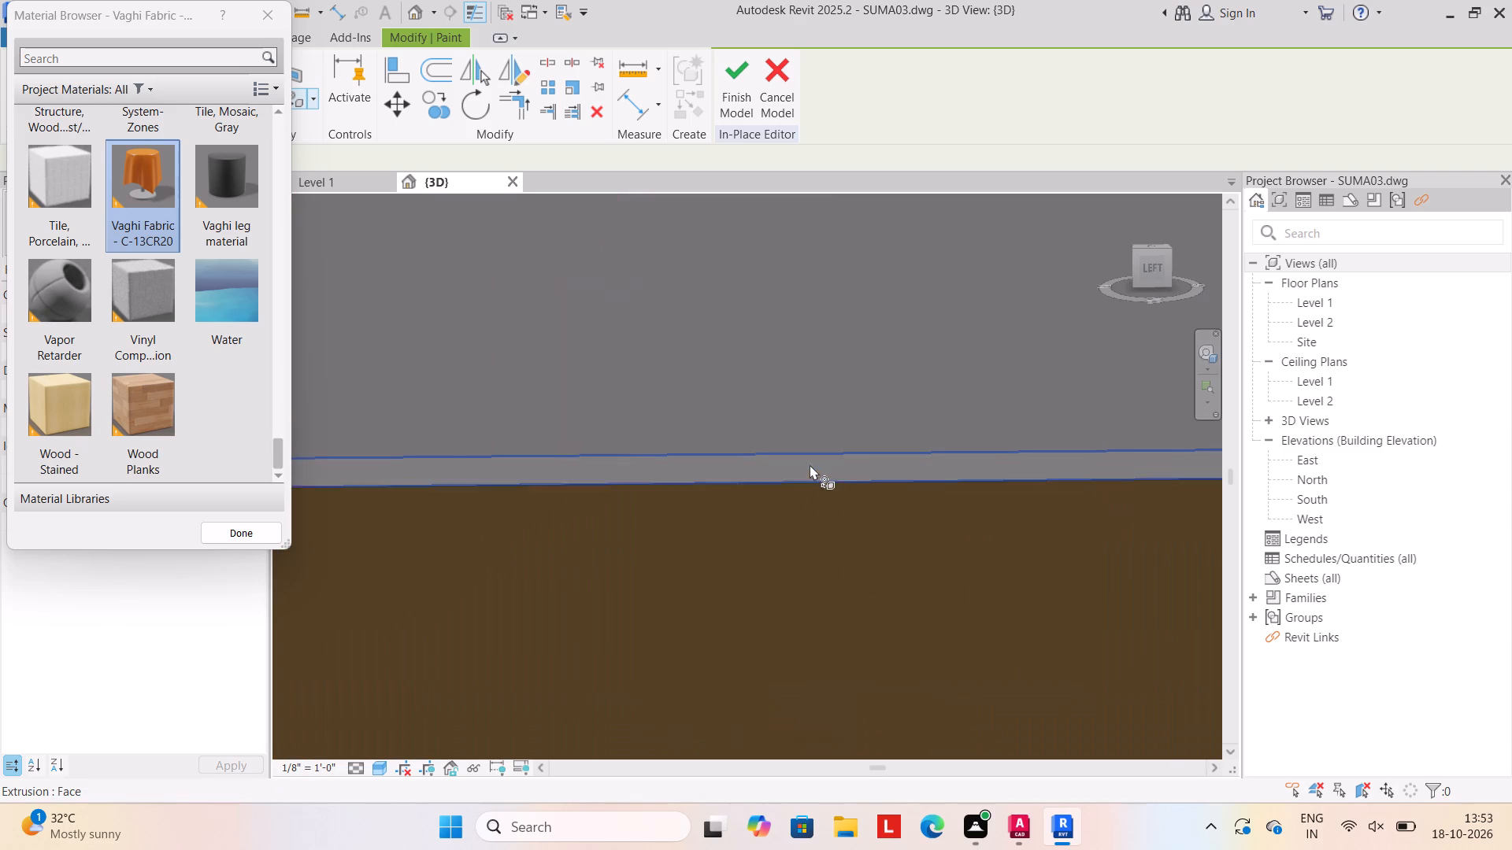
scroll(810, 464, "up", 2)
left_click(815, 477)
left_click(727, 109)
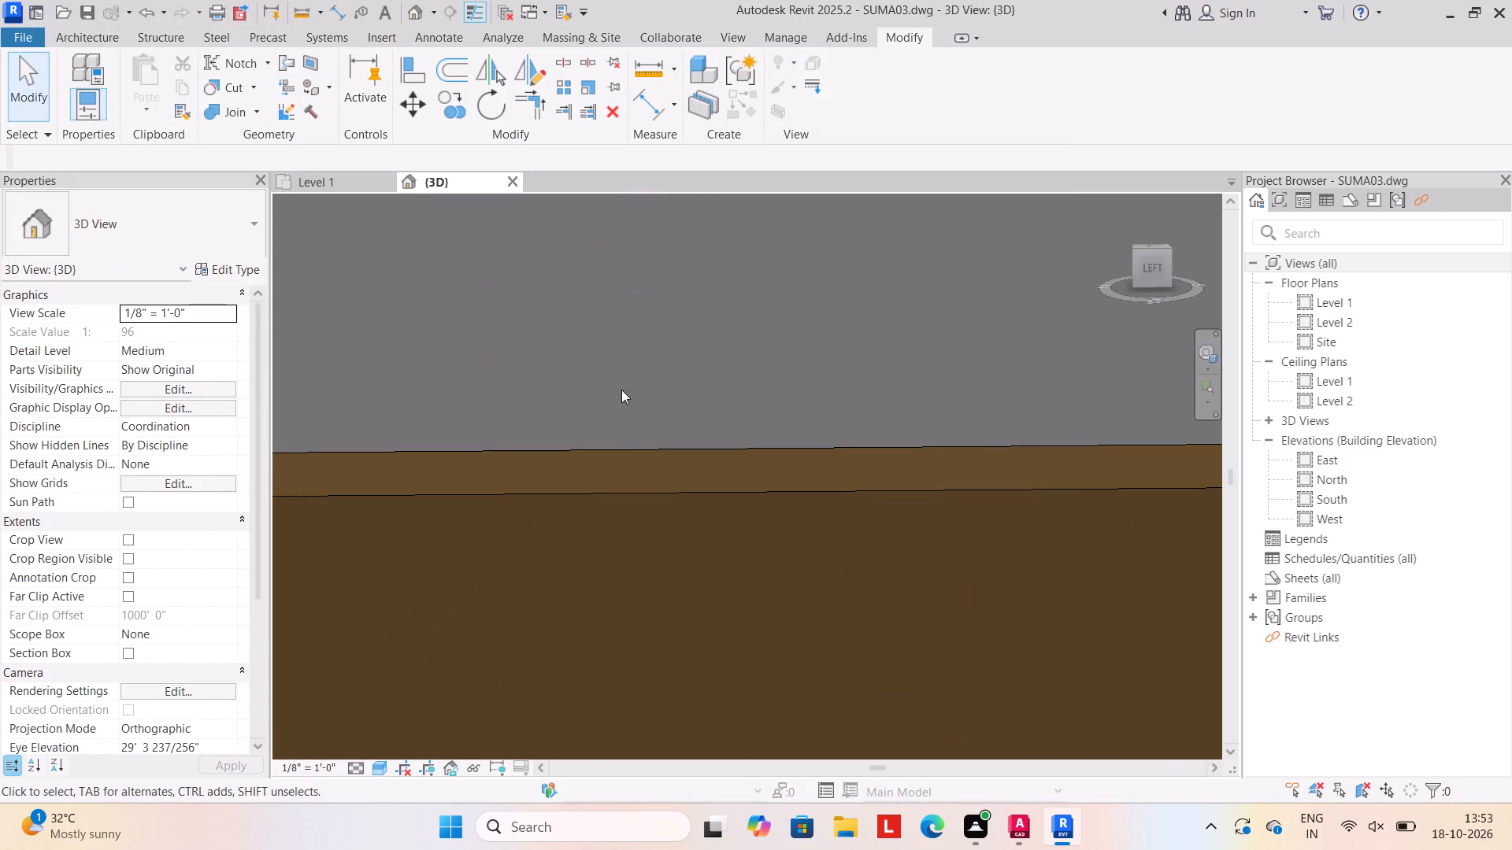
Examine the painted compound-wall panels around the house from the side and from the front.
scroll(621, 401, "down", 12)
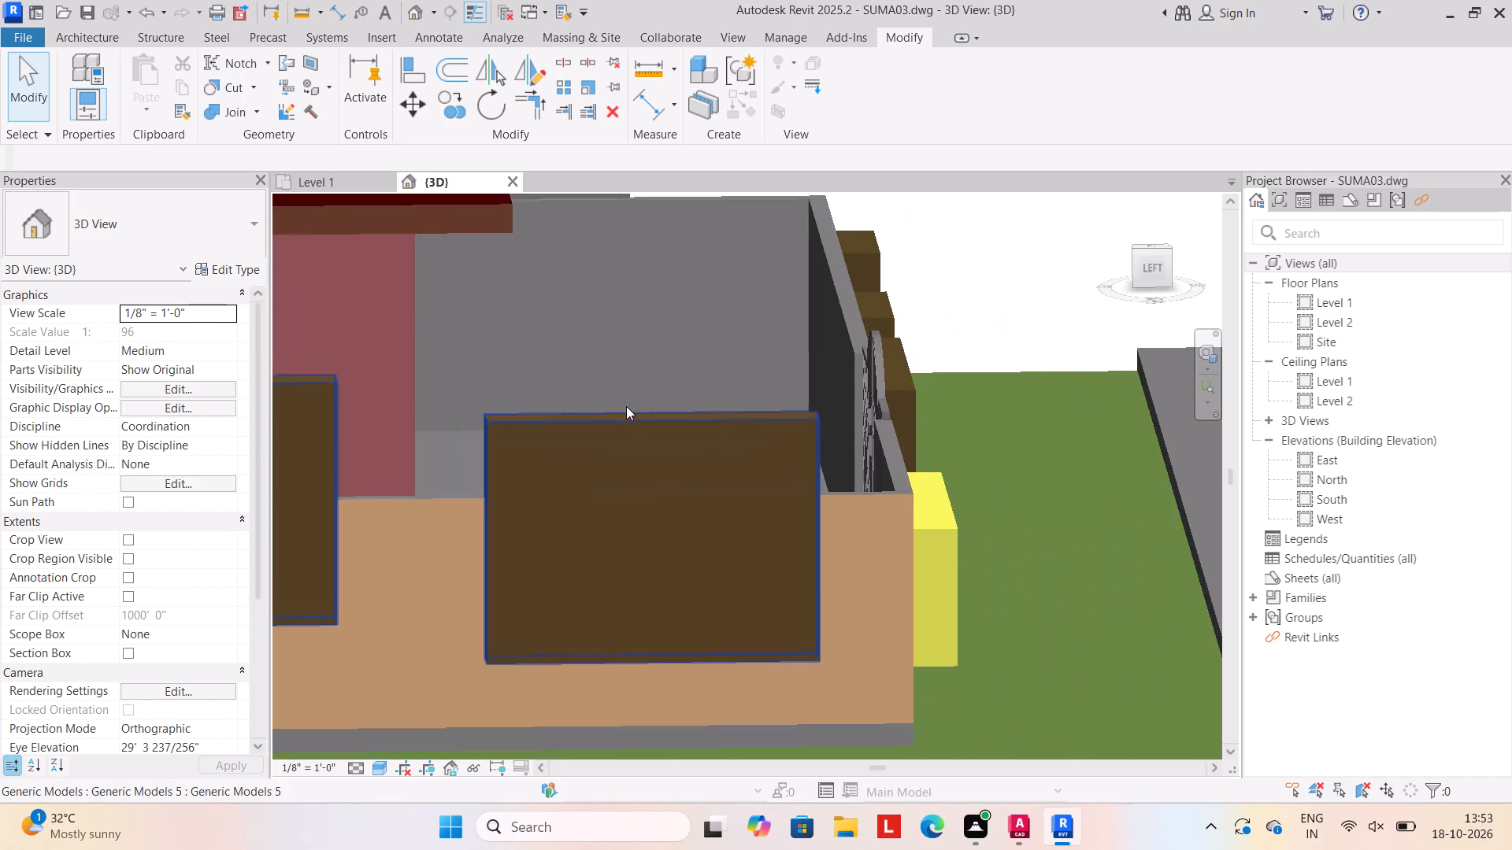
scroll(628, 407, "down", 9)
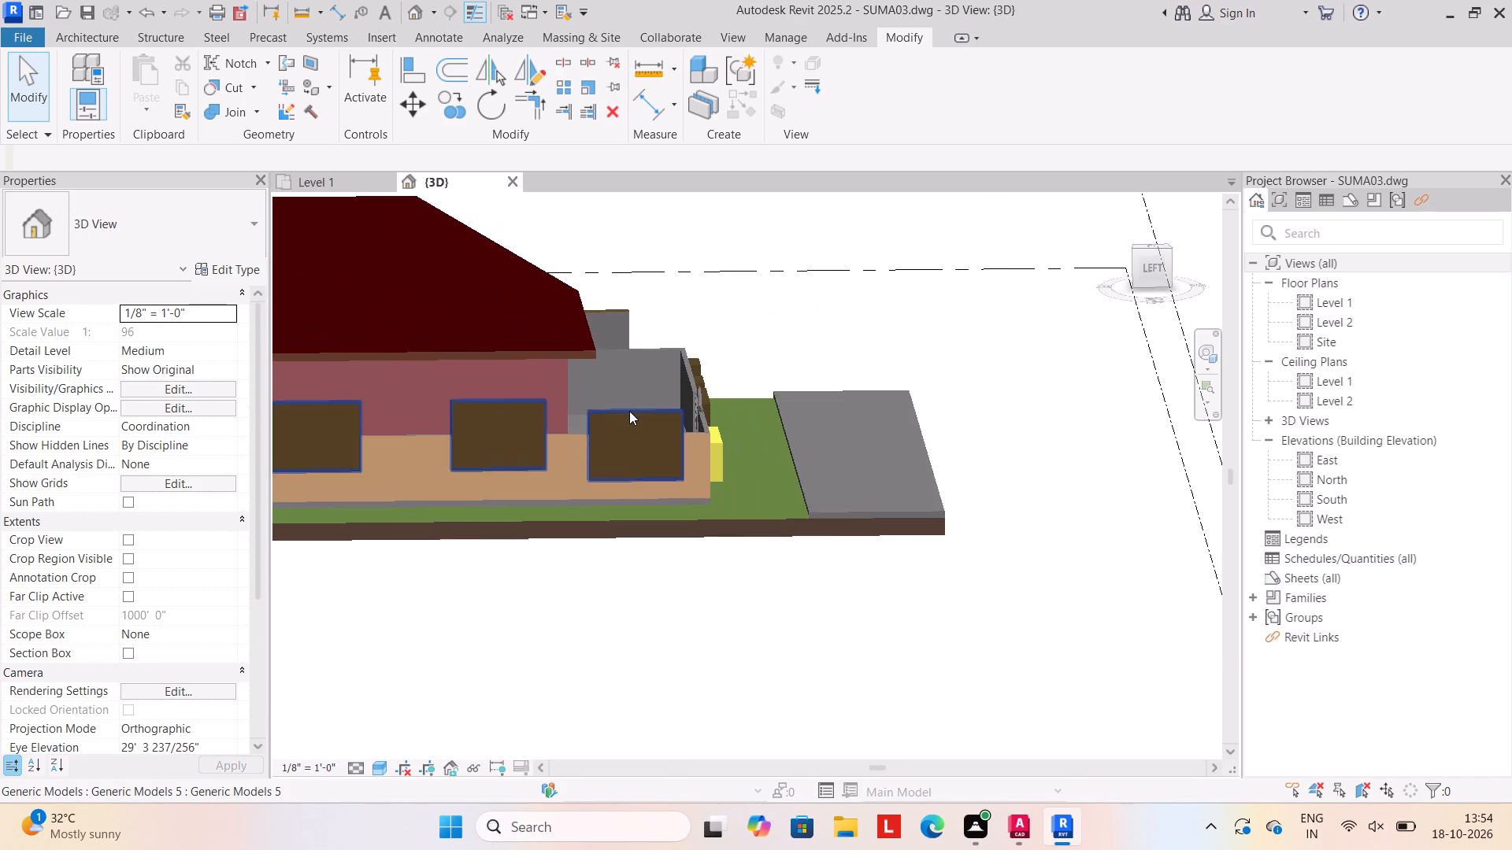
scroll(629, 415, "down", 3)
middle_click_drag(629, 417, 814, 376)
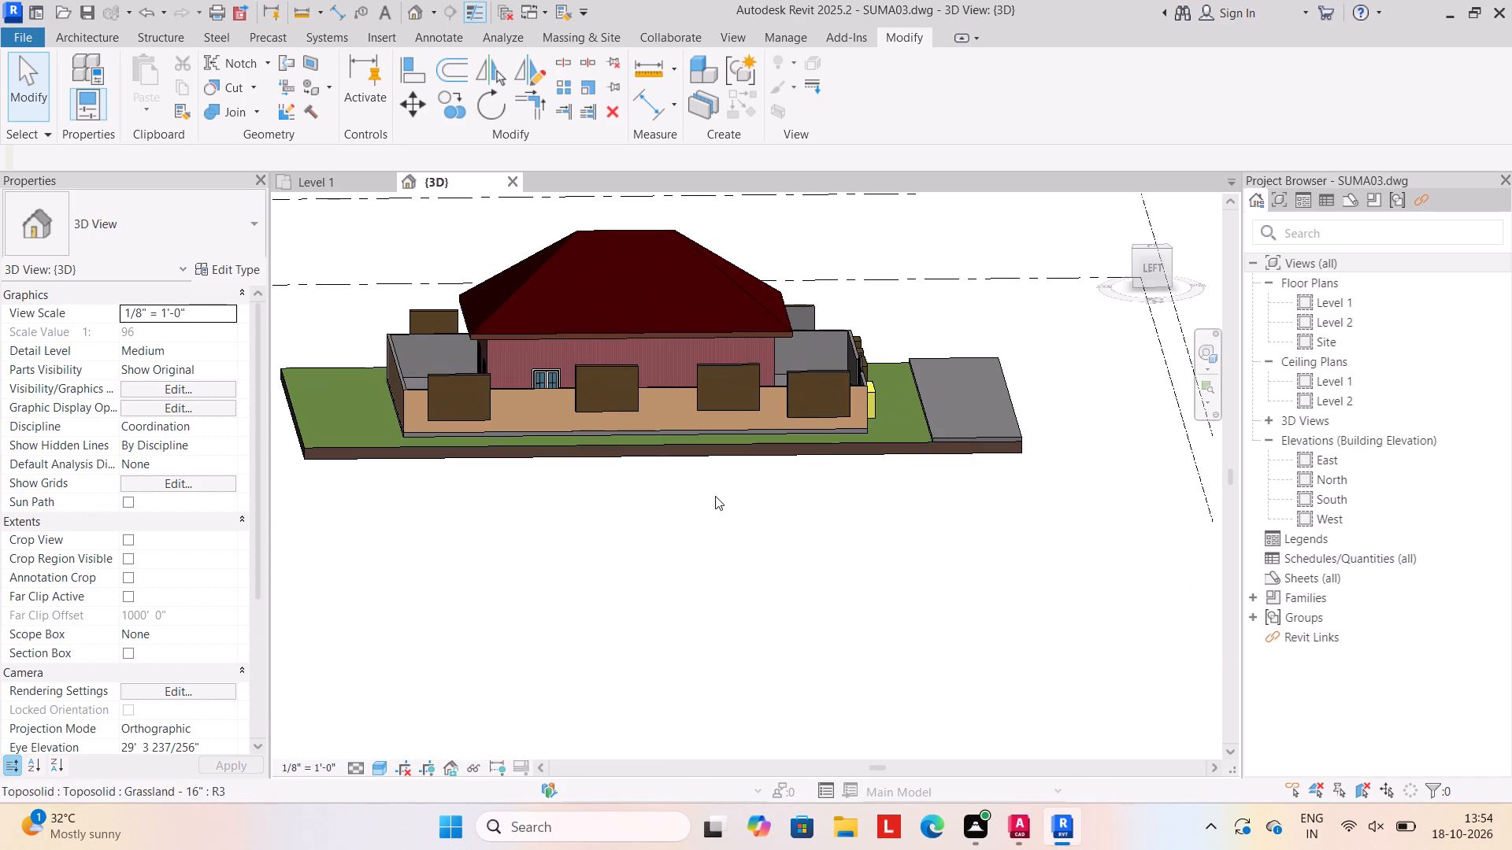
middle_click_drag(728, 498, 537, 497, "shift")
middle_click_drag(856, 537, 776, 544, "shift")
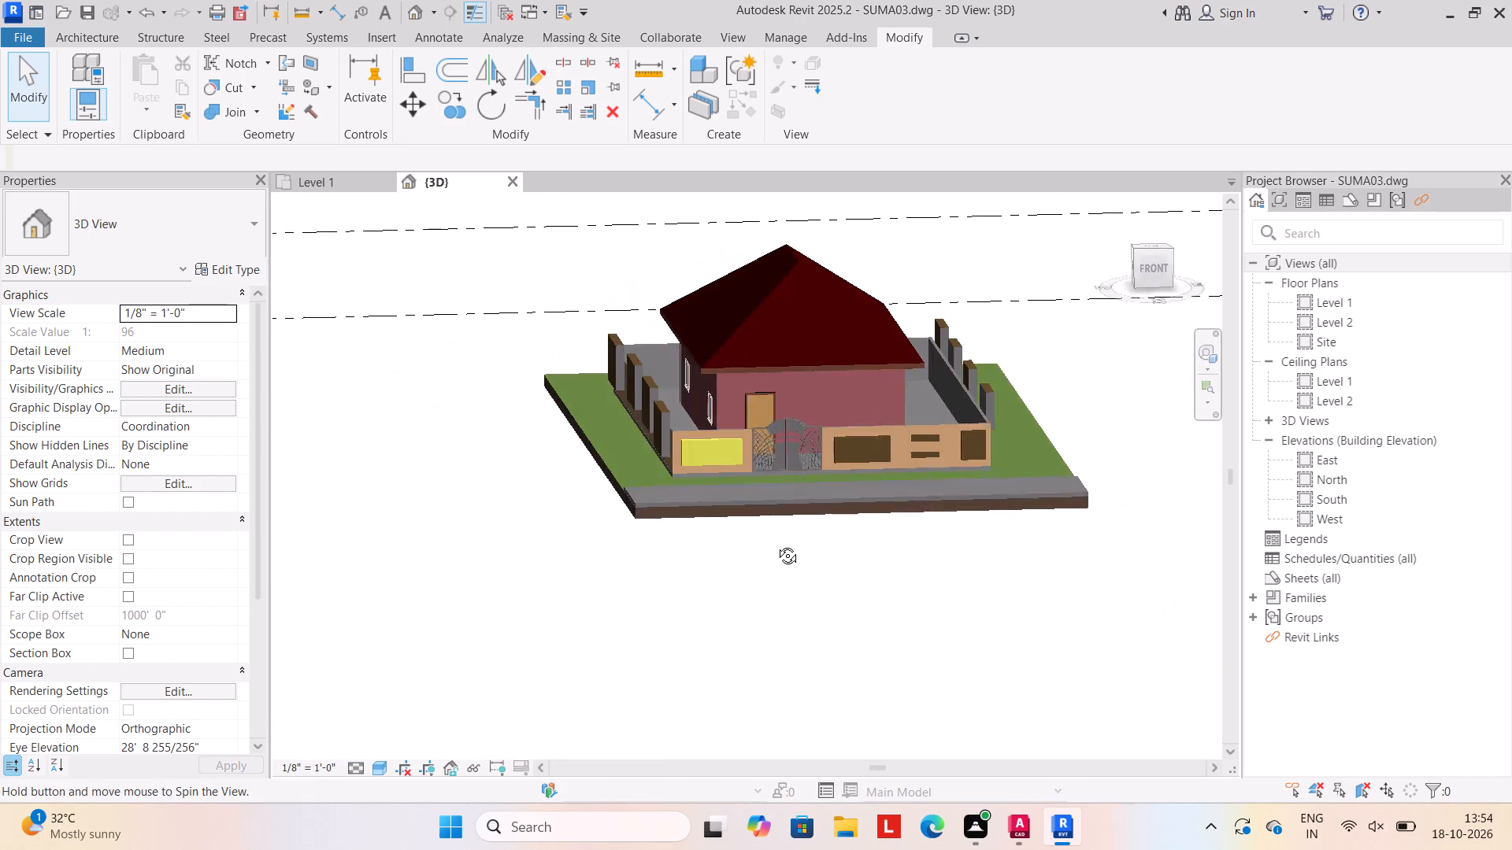
middle_click_drag(776, 544, 776, 545, "shift")
middle_click_drag(837, 543, 748, 552)
middle_click_drag(721, 558, 717, 542, "shift")
scroll(720, 558, "up", 1, "shift")
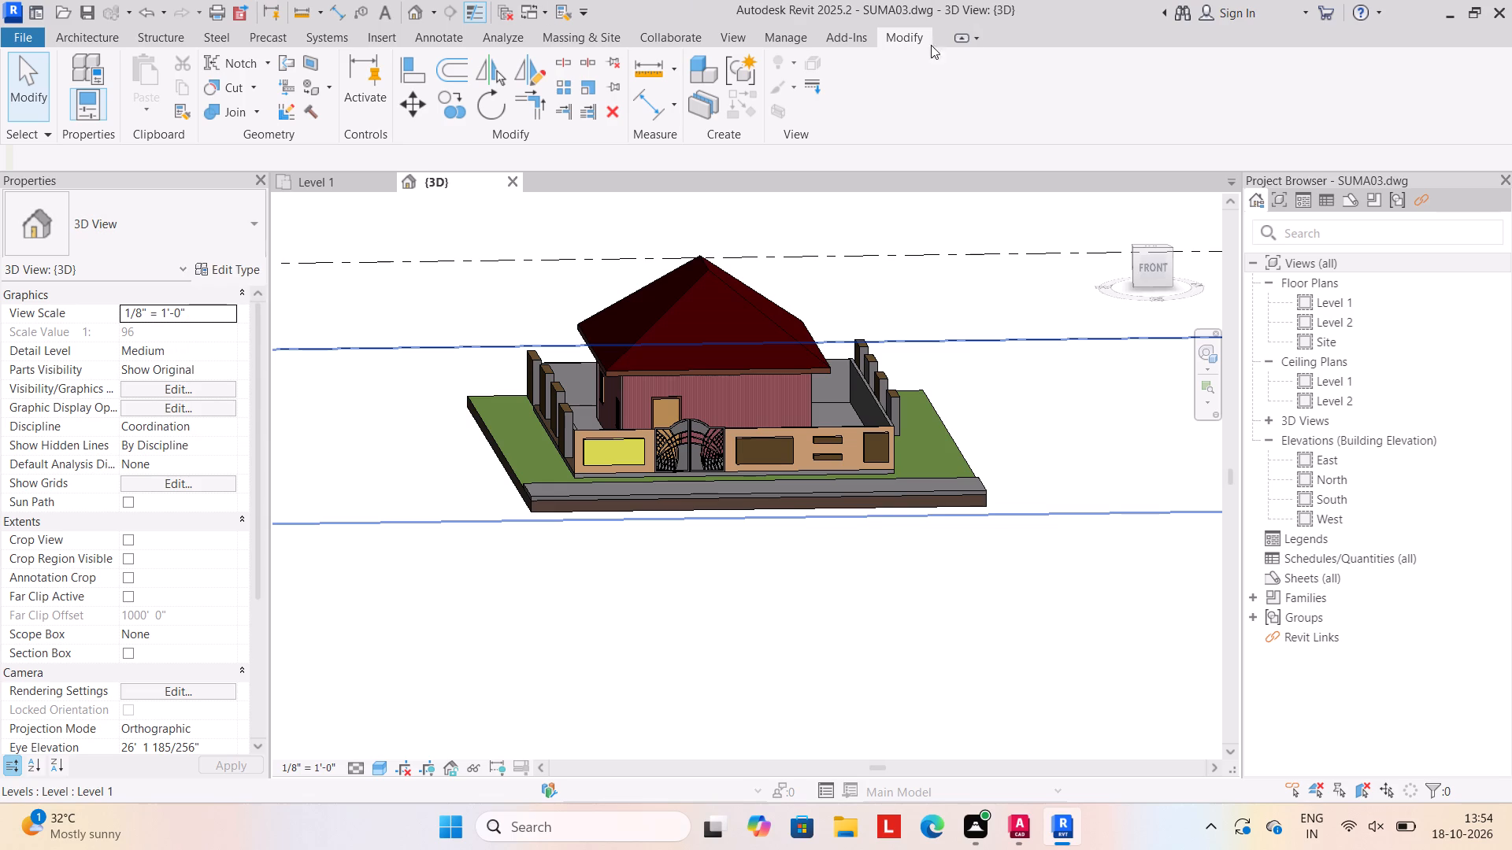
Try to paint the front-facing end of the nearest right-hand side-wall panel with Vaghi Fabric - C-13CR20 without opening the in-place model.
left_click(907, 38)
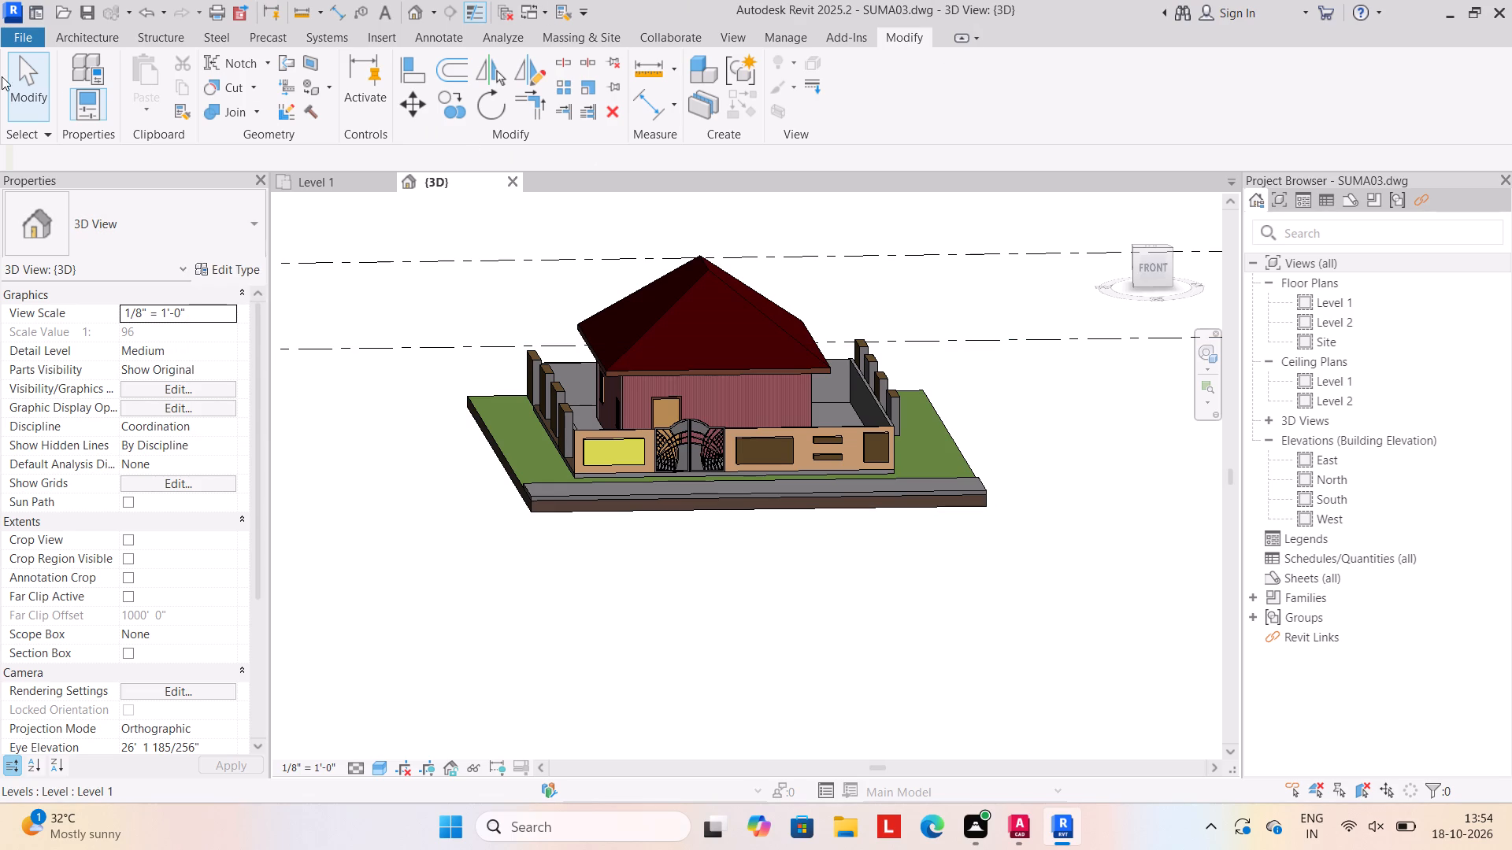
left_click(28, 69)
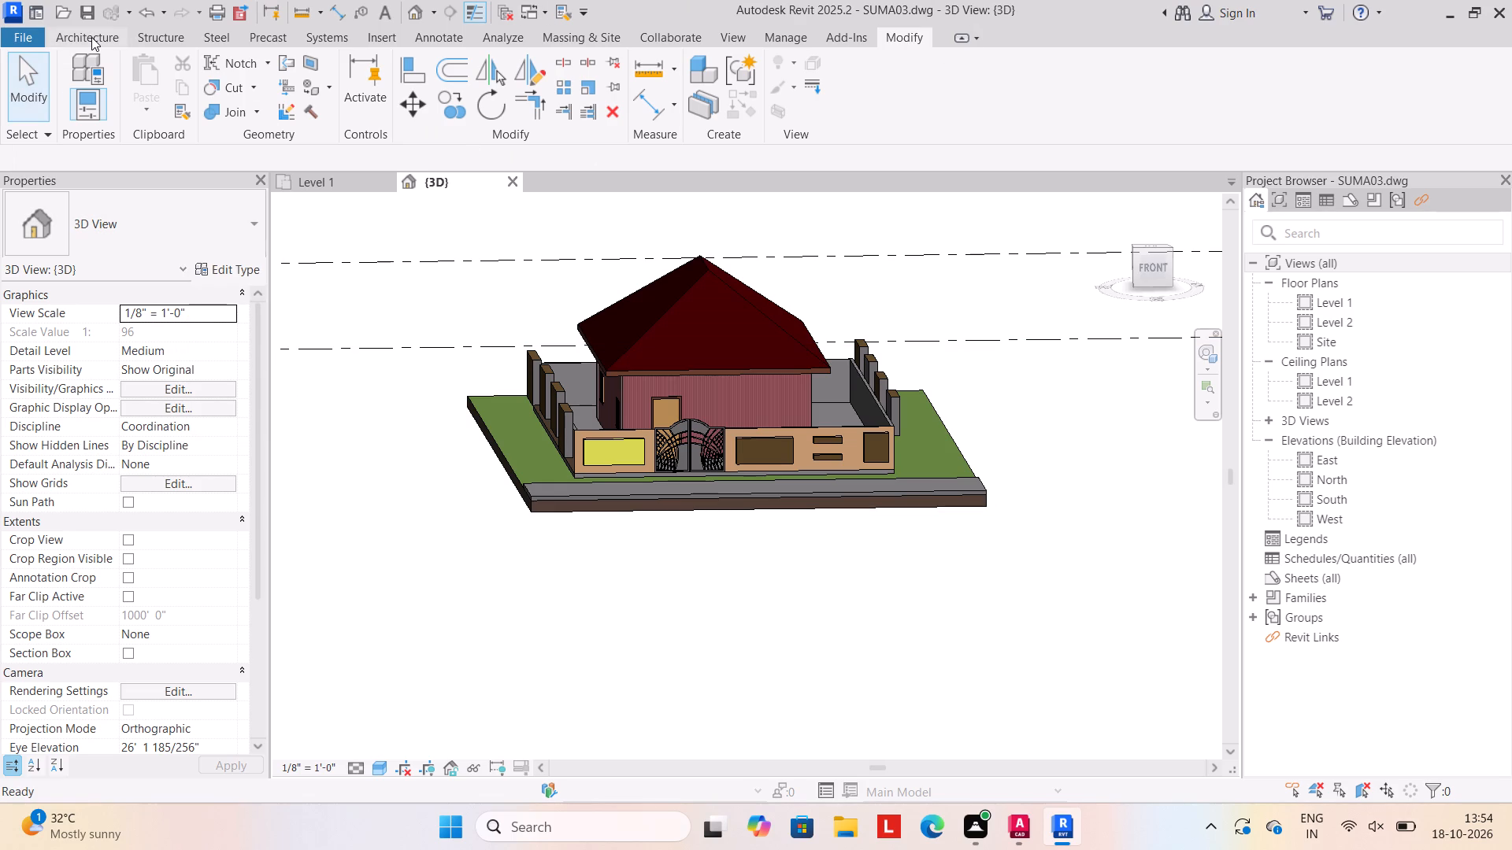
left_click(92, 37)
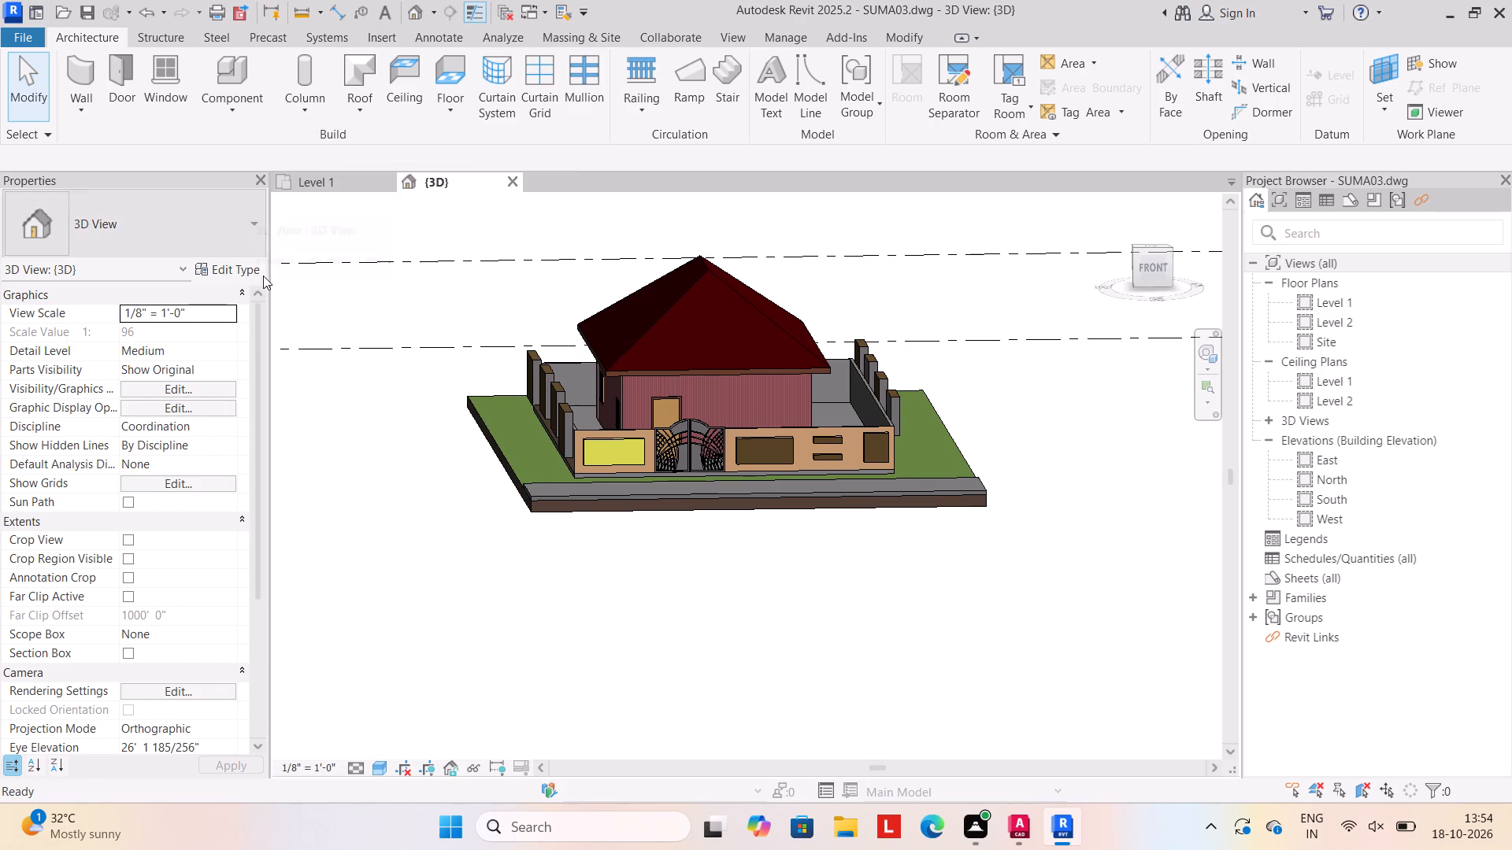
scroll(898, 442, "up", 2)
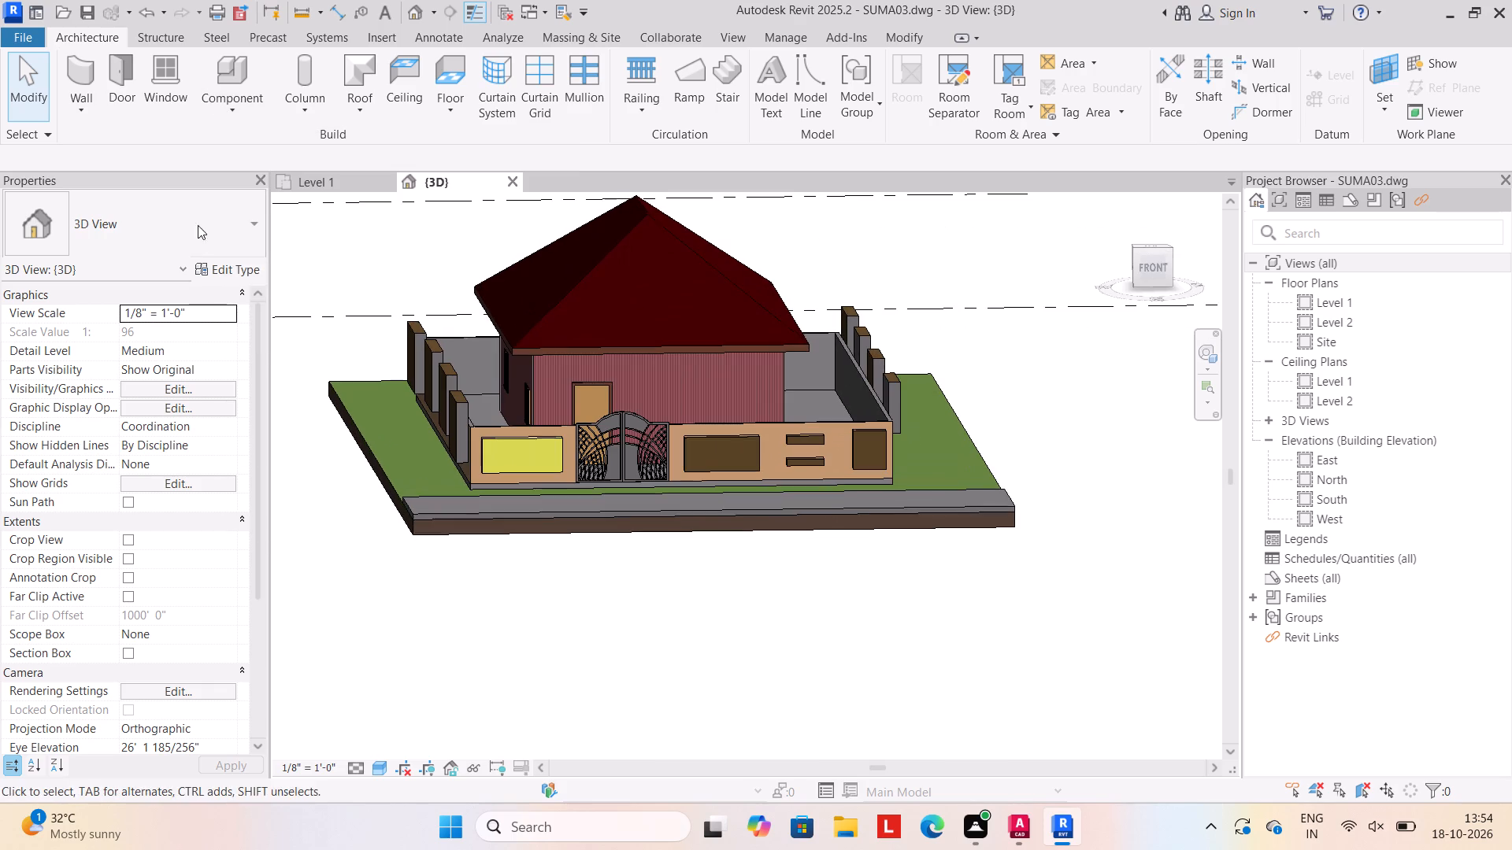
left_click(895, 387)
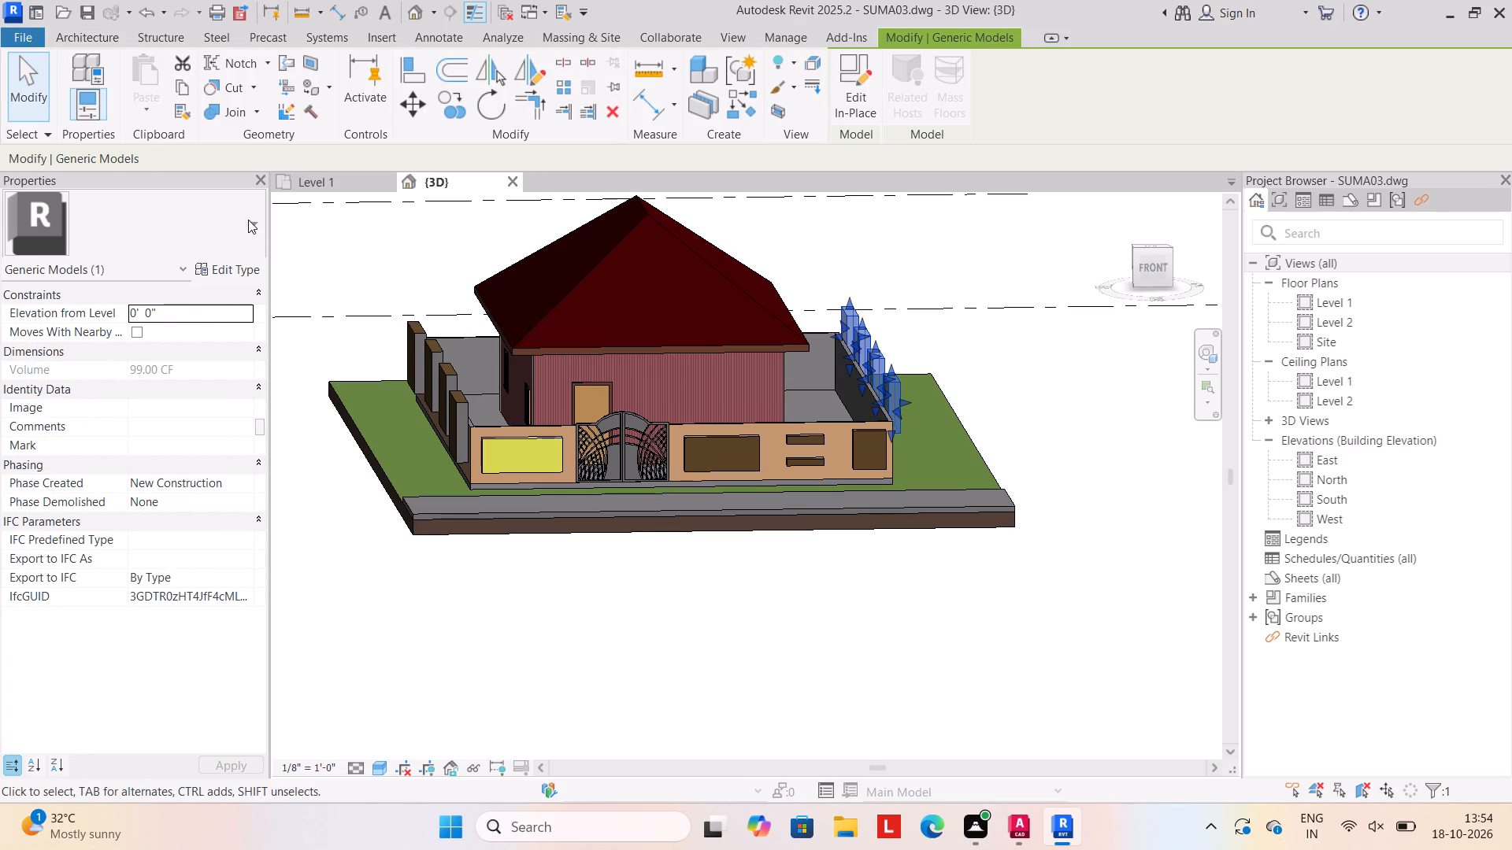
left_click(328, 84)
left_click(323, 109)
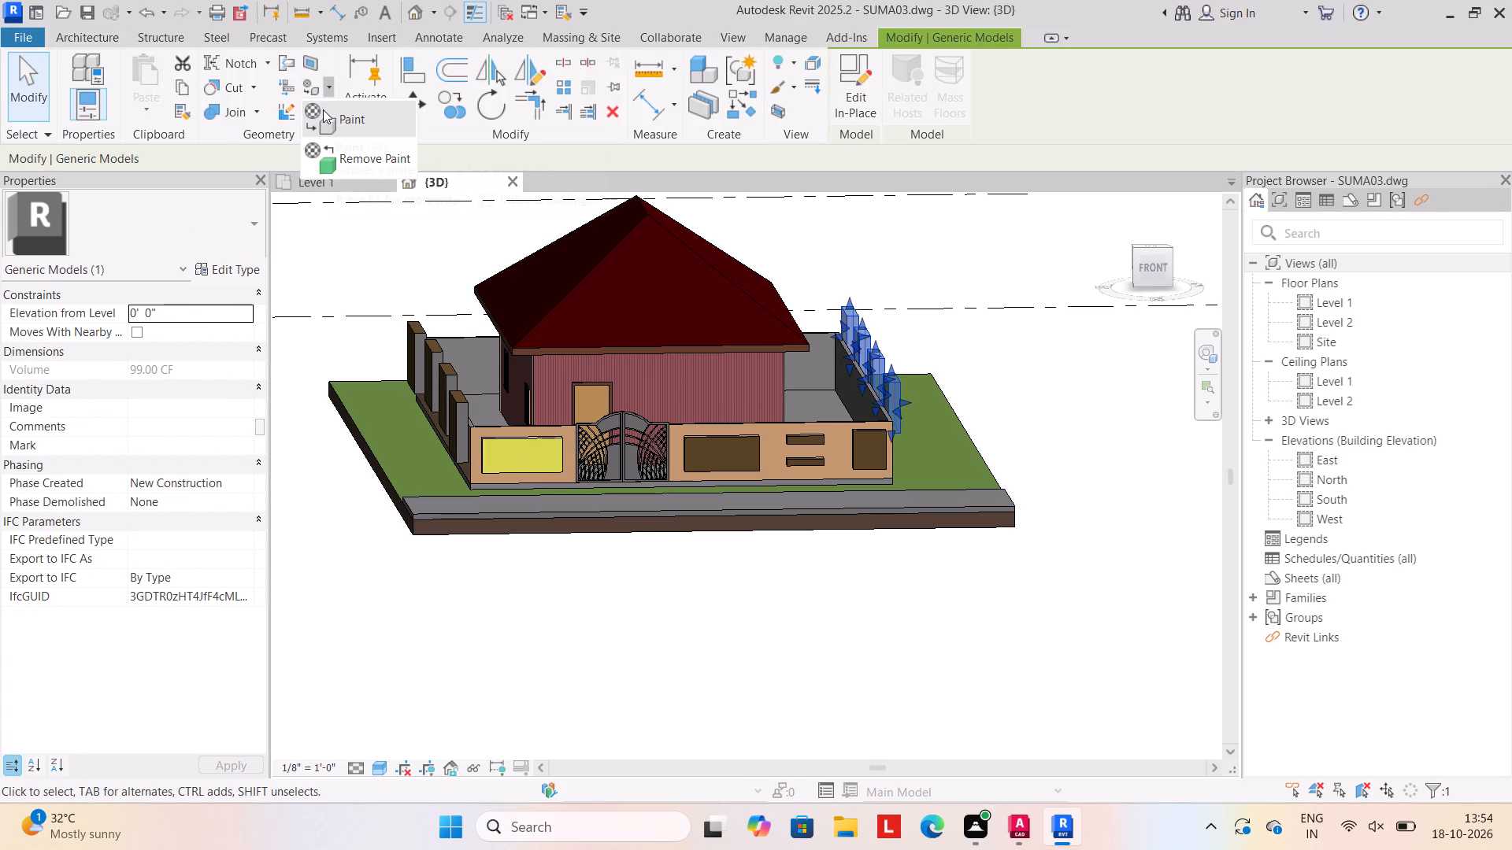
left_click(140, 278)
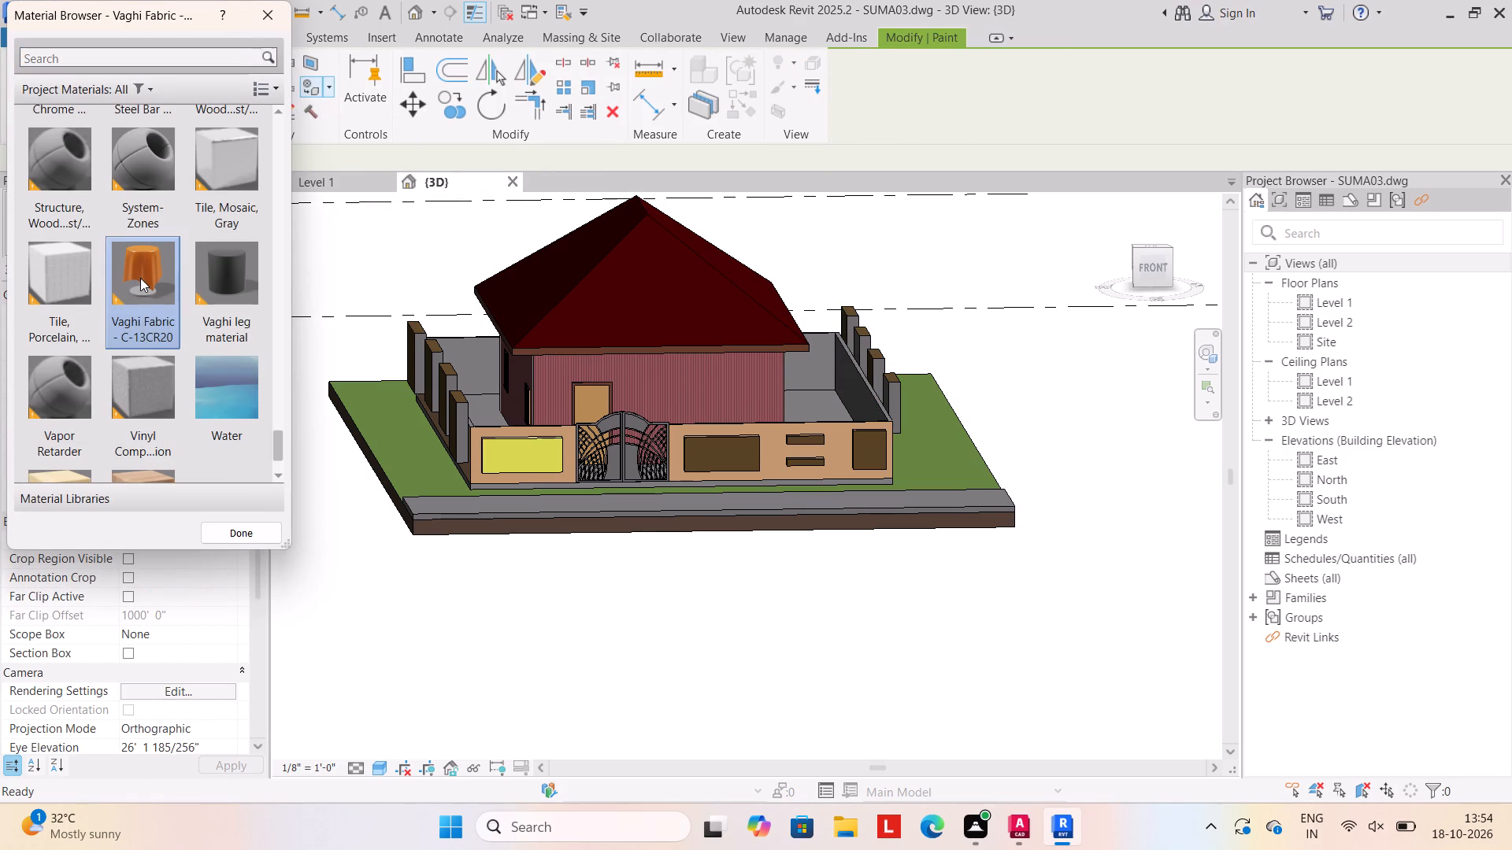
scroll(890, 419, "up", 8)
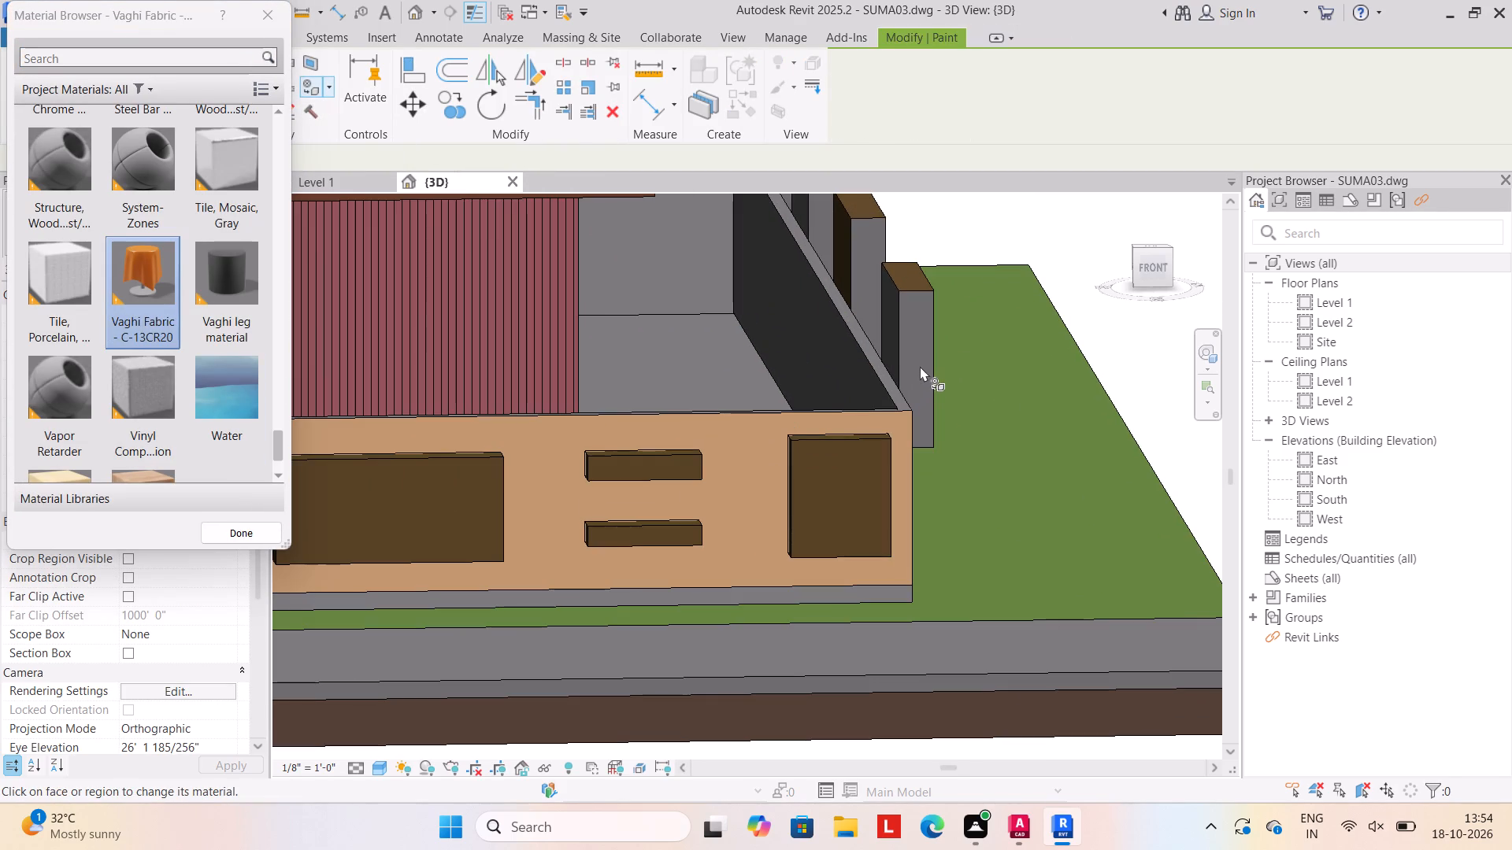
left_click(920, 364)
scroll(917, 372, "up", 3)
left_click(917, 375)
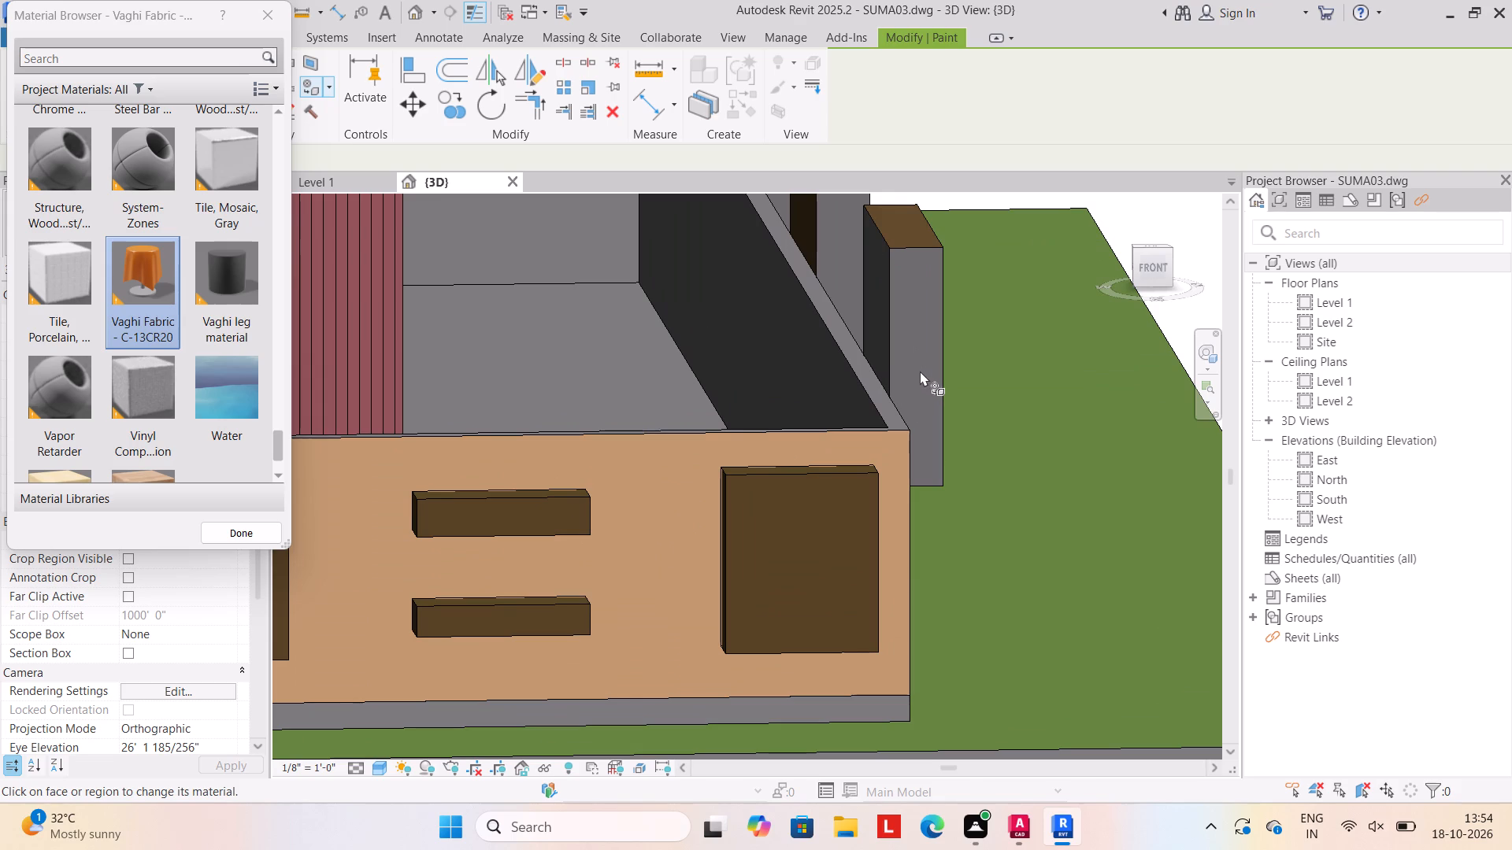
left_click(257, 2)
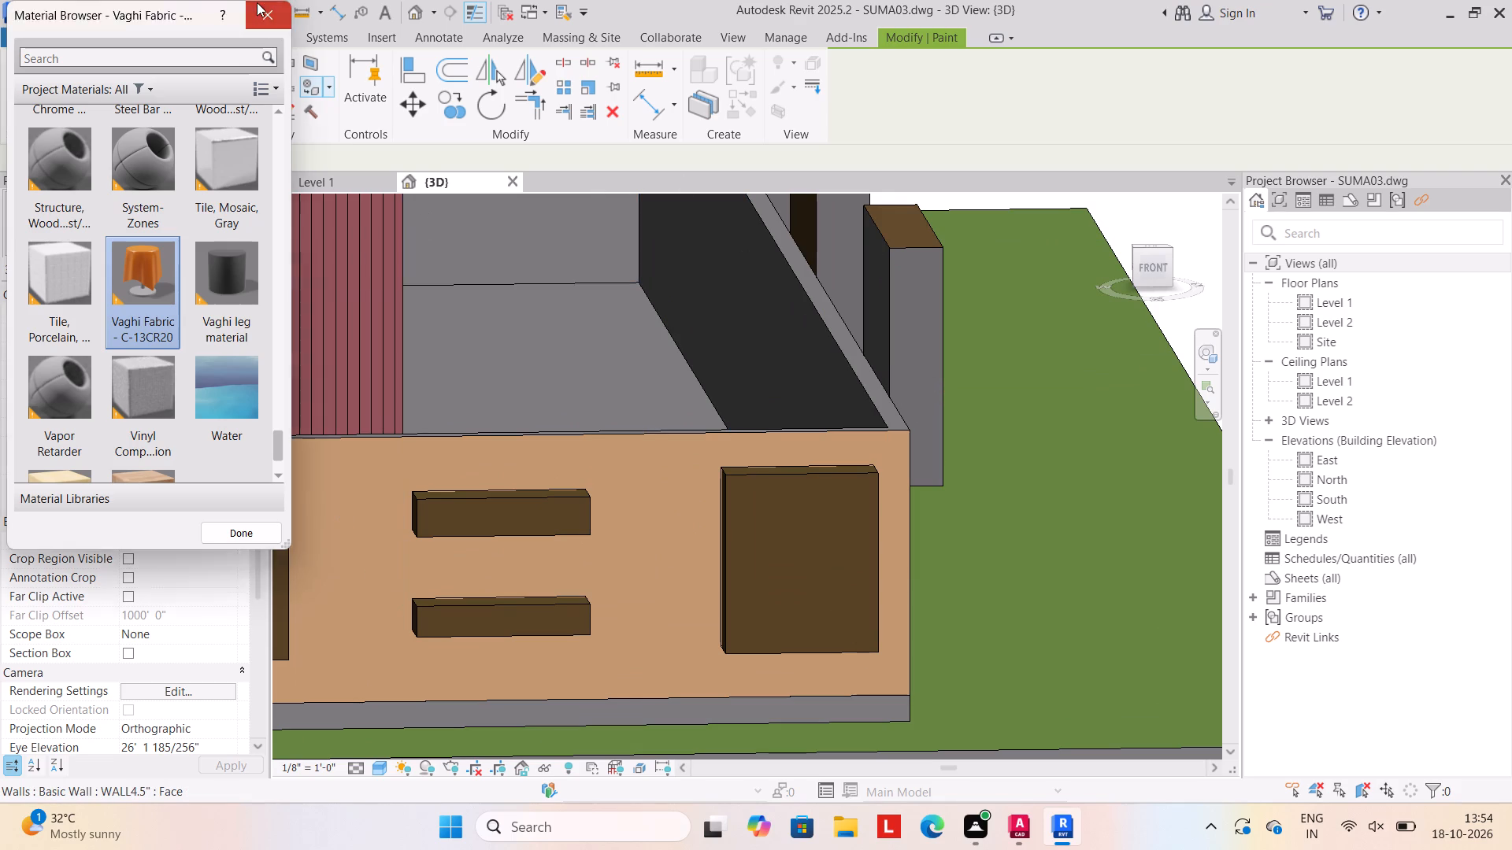
Edit the right-hand side-wall panels in place and paint the front-facing ends of the three nearest the front with Vaghi Fabric - C-13CR20.
scroll(905, 546, "down", 7)
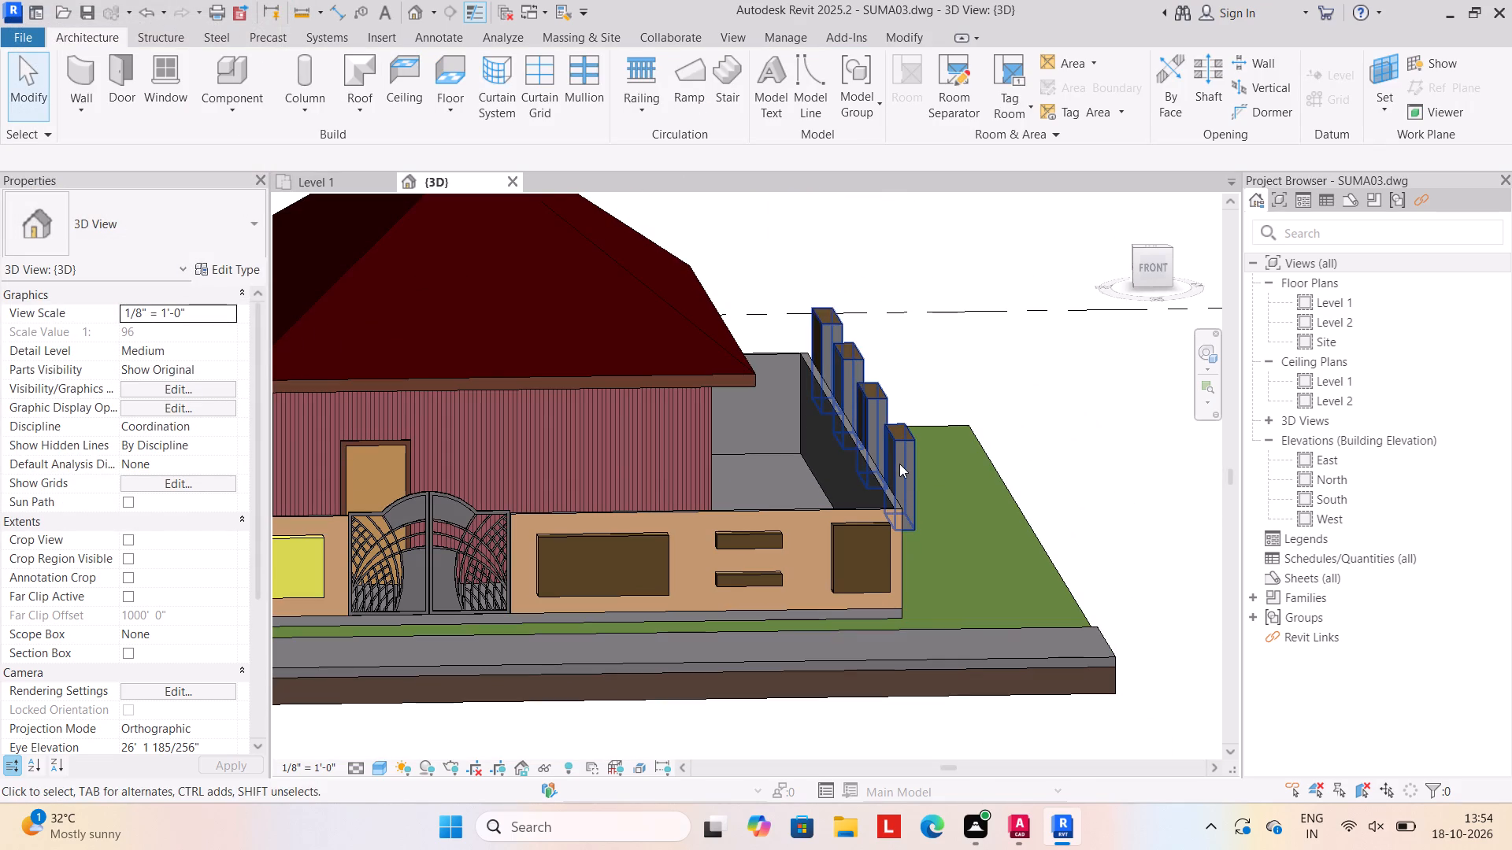
left_click(900, 456)
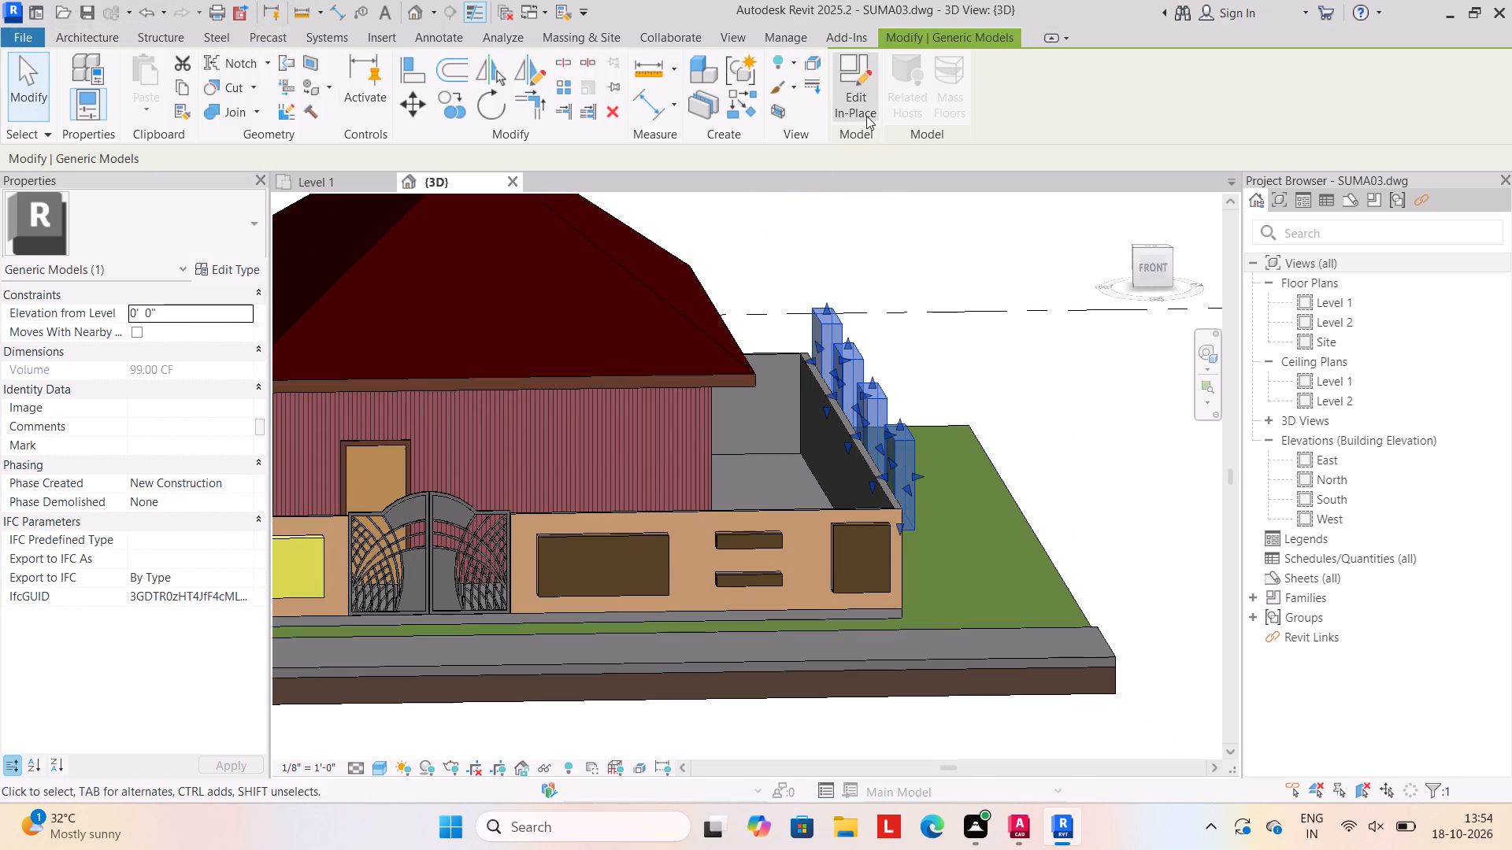
left_click(859, 101)
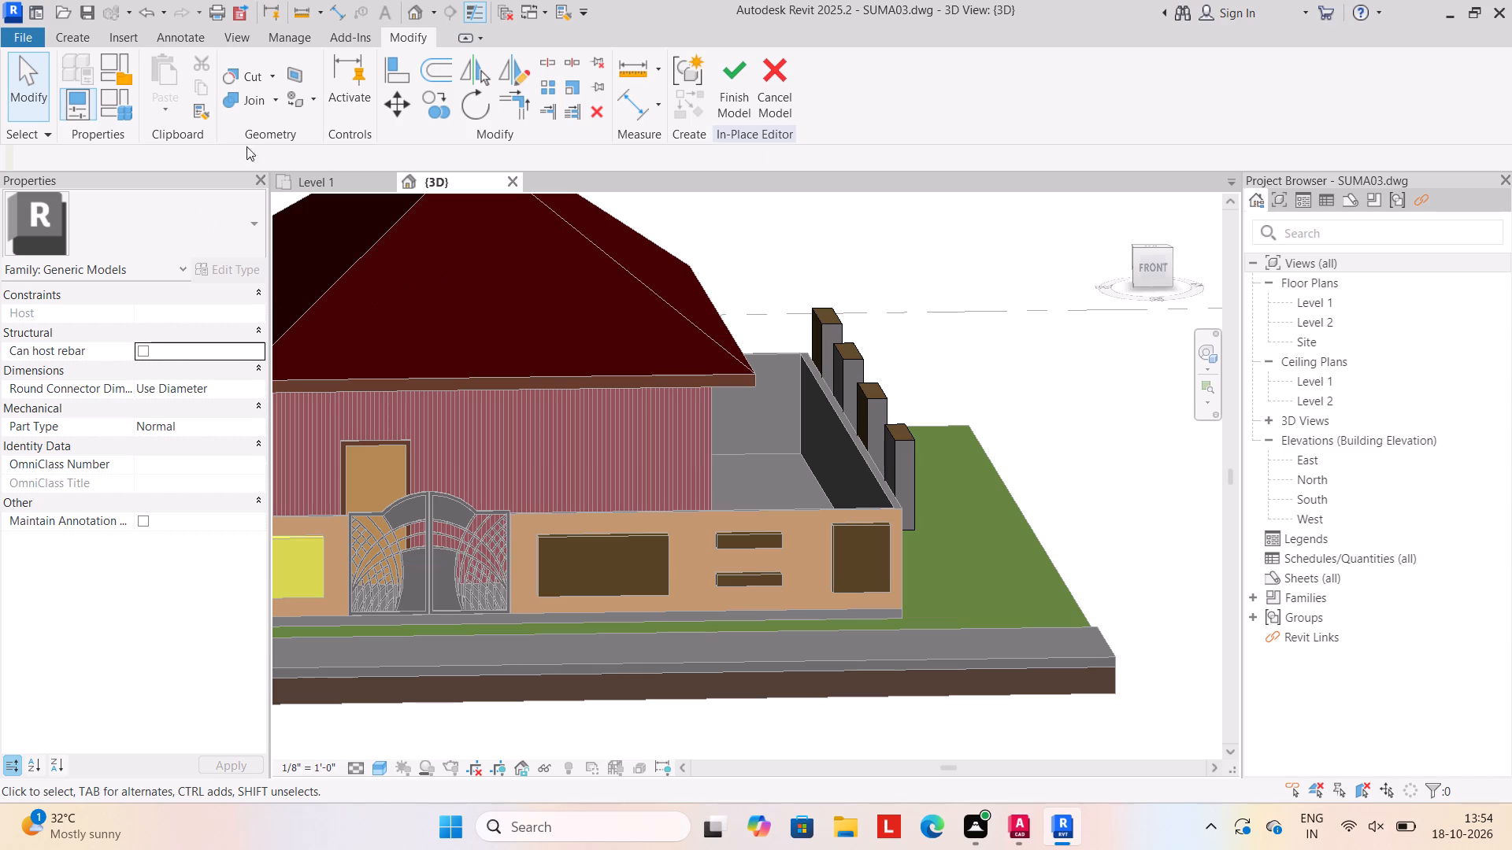
left_click(313, 94)
left_click(308, 120)
left_click(143, 290)
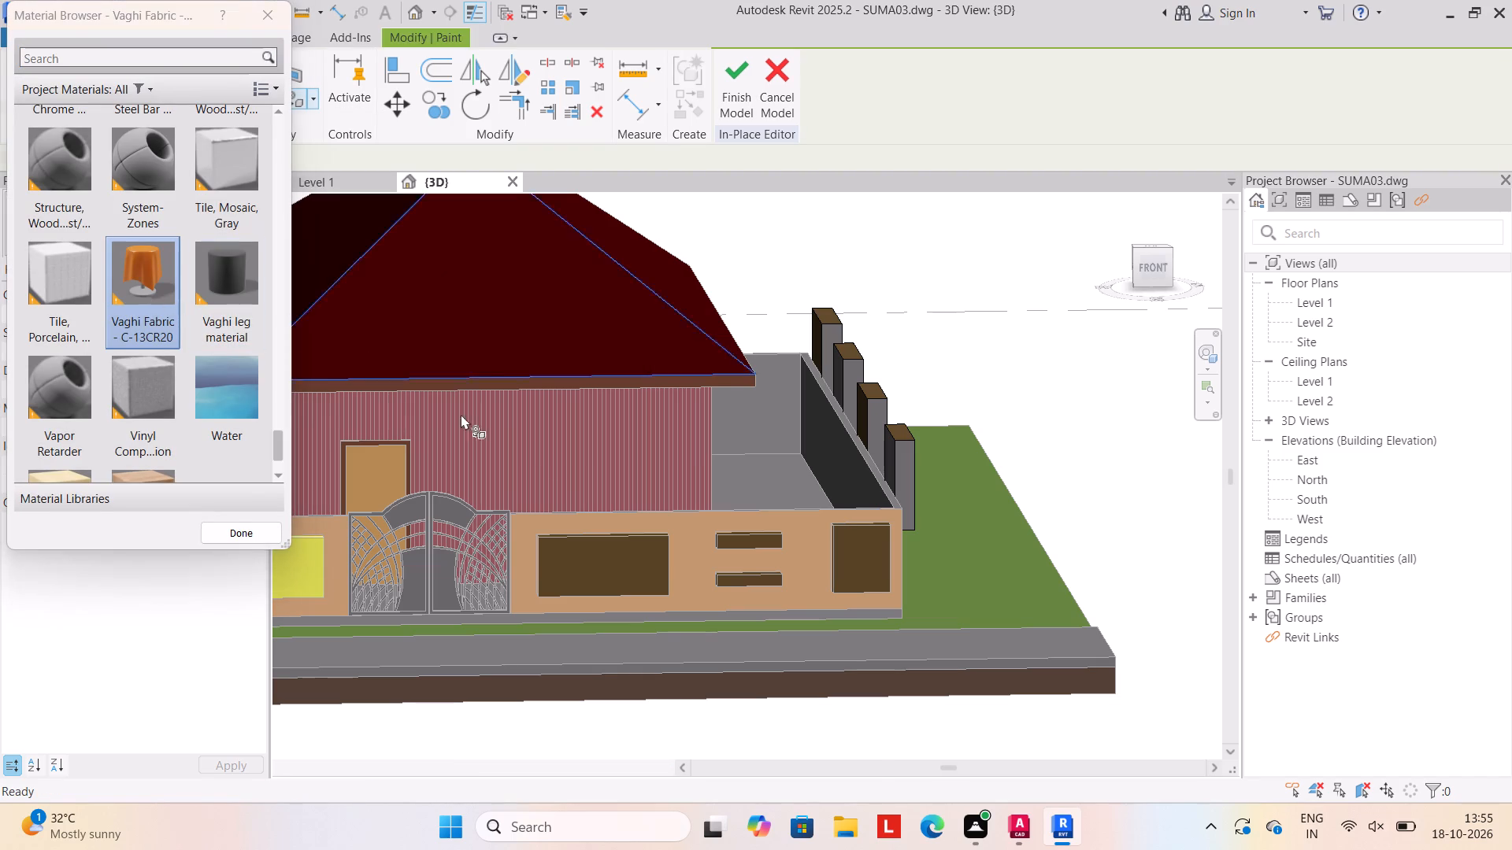
scroll(903, 463, "up", 7)
left_click(917, 504)
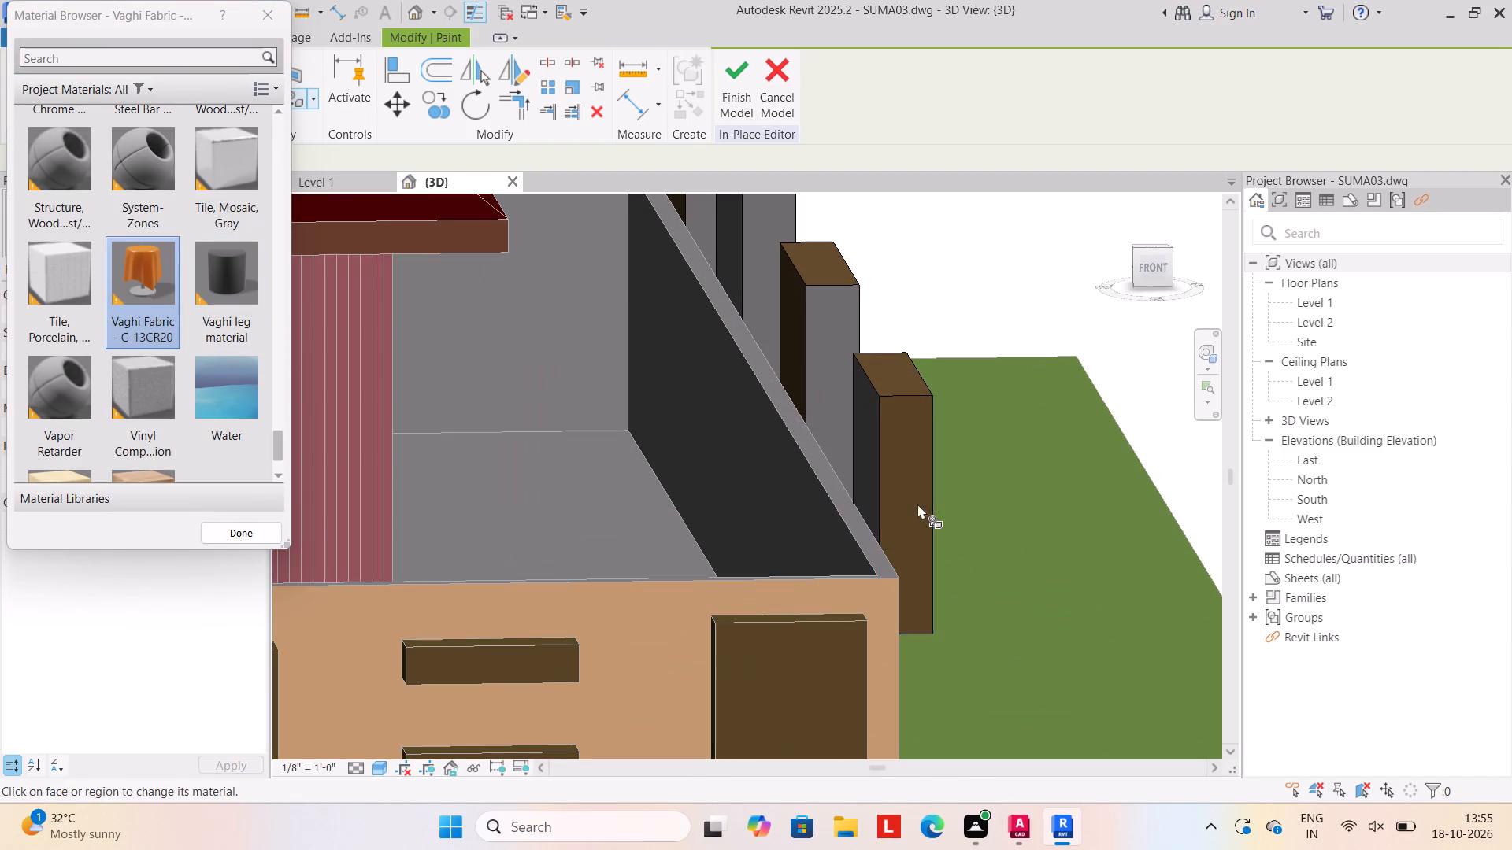
left_click(832, 321)
scroll(829, 328, "down", 1)
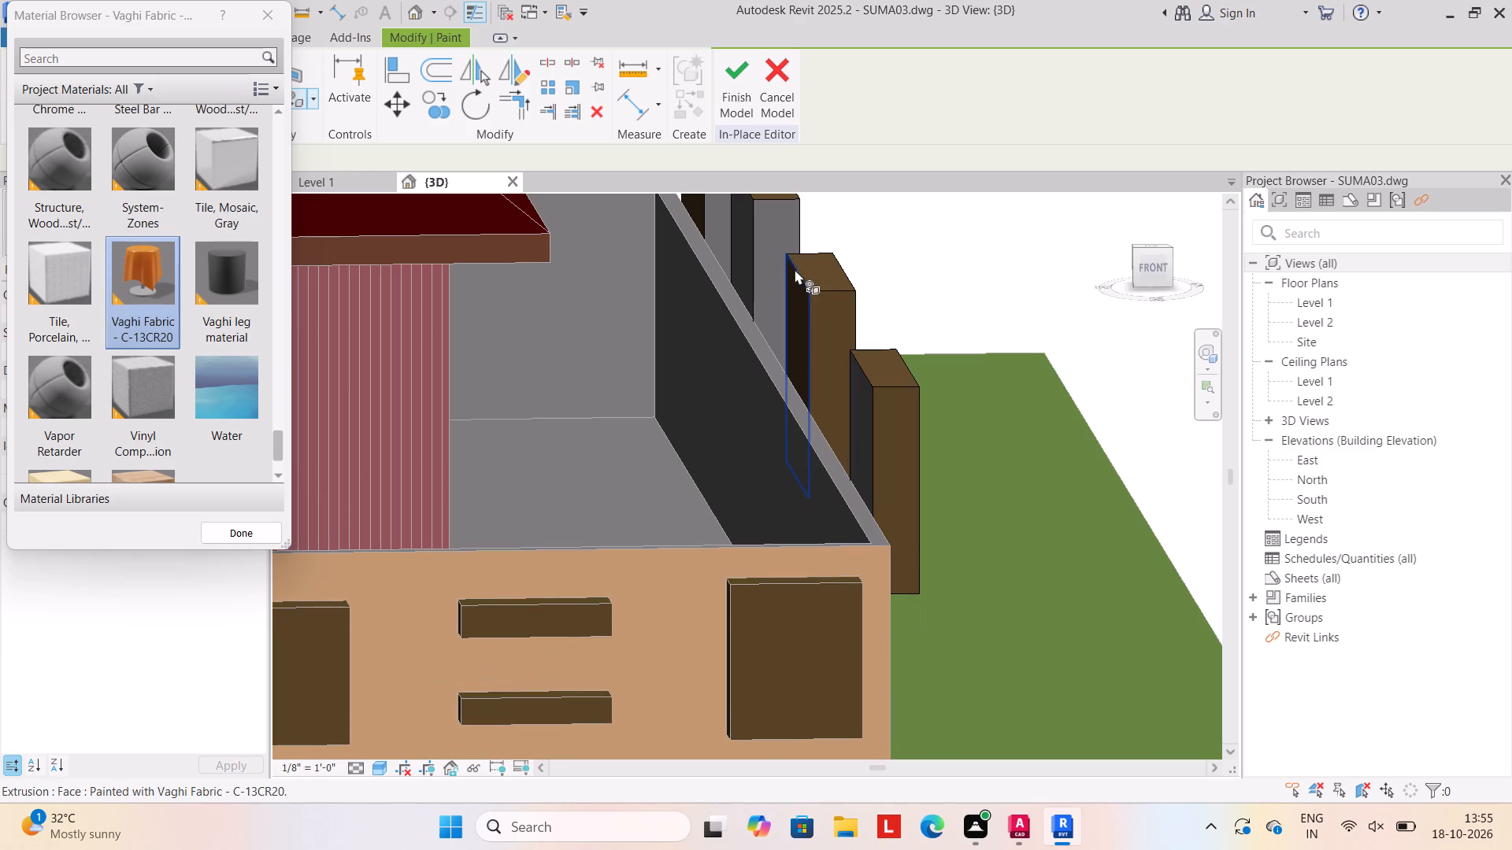
left_click(761, 243)
left_click(769, 241)
scroll(769, 241, "down", 3)
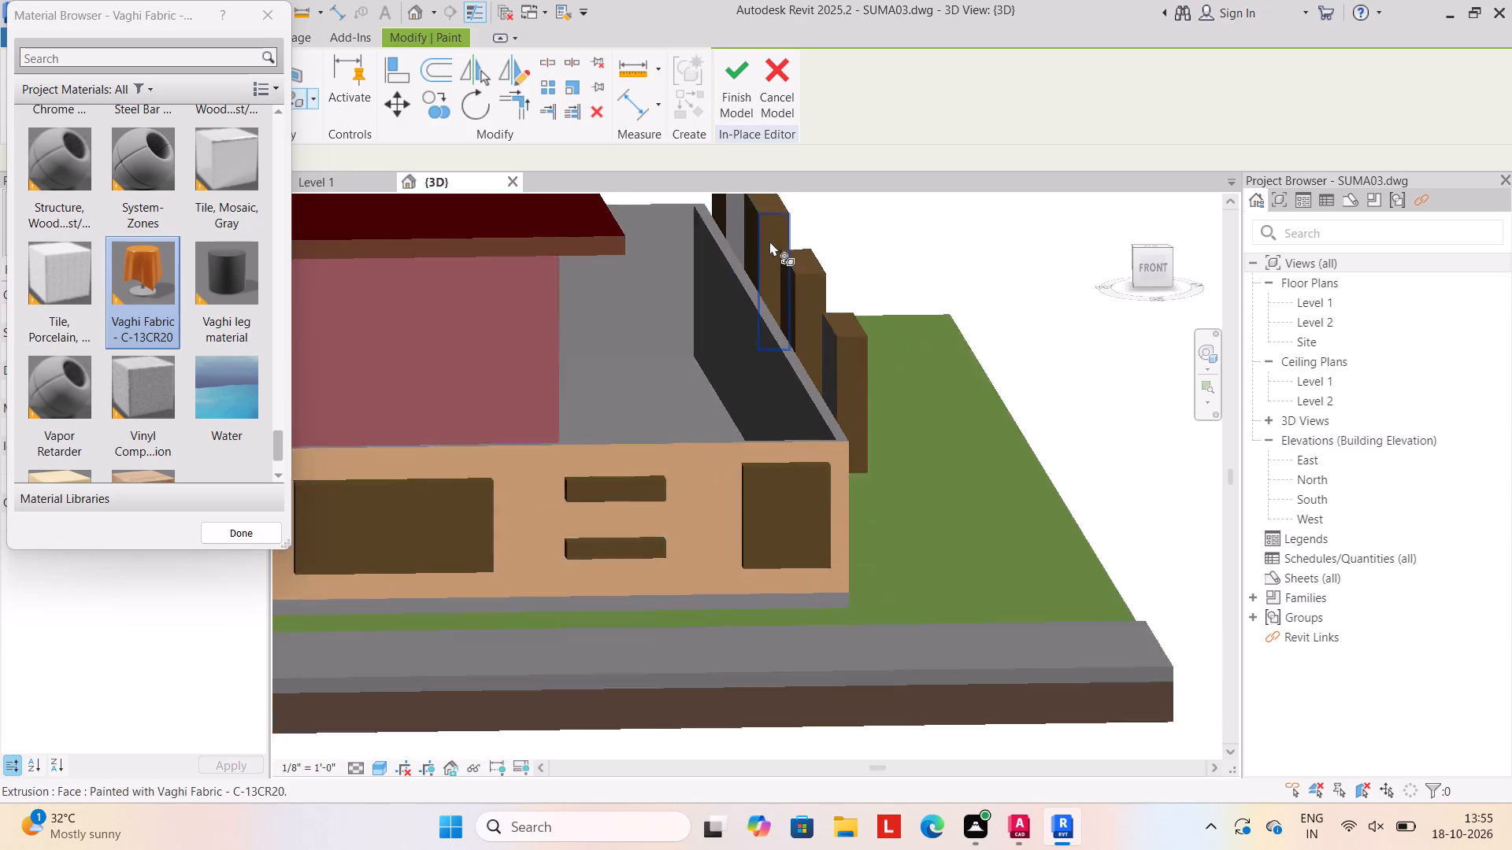
Paint the front-facing end of the rearmost right-hand side-wall panel with Vaghi Fabric - C-13CR20.
scroll(769, 241, "down", 1)
middle_click_drag(773, 251, 787, 373)
scroll(770, 324, "up", 3)
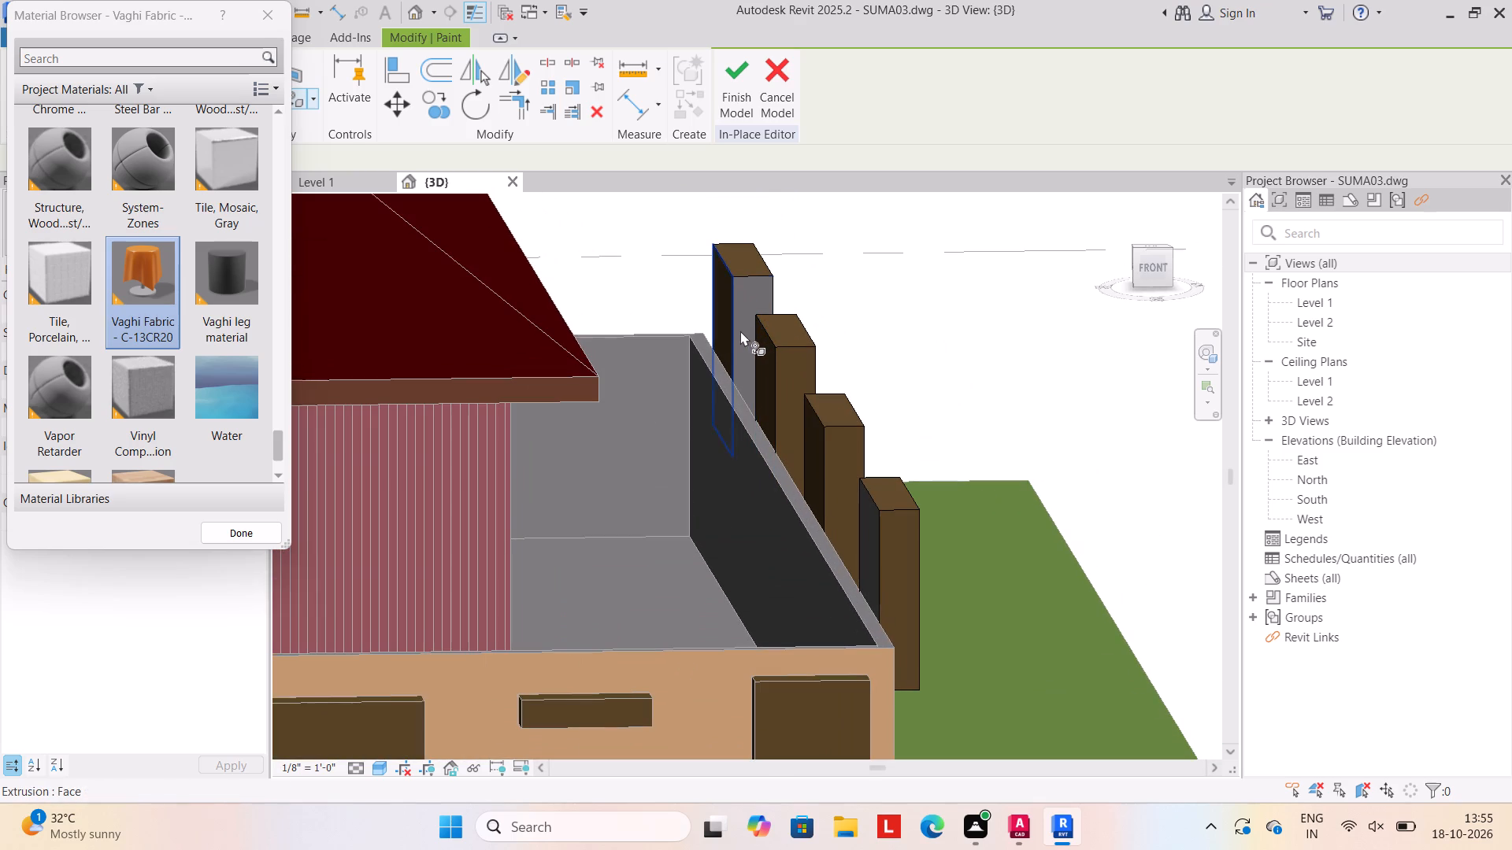
left_click(739, 331)
left_click(747, 327)
left_click(747, 274)
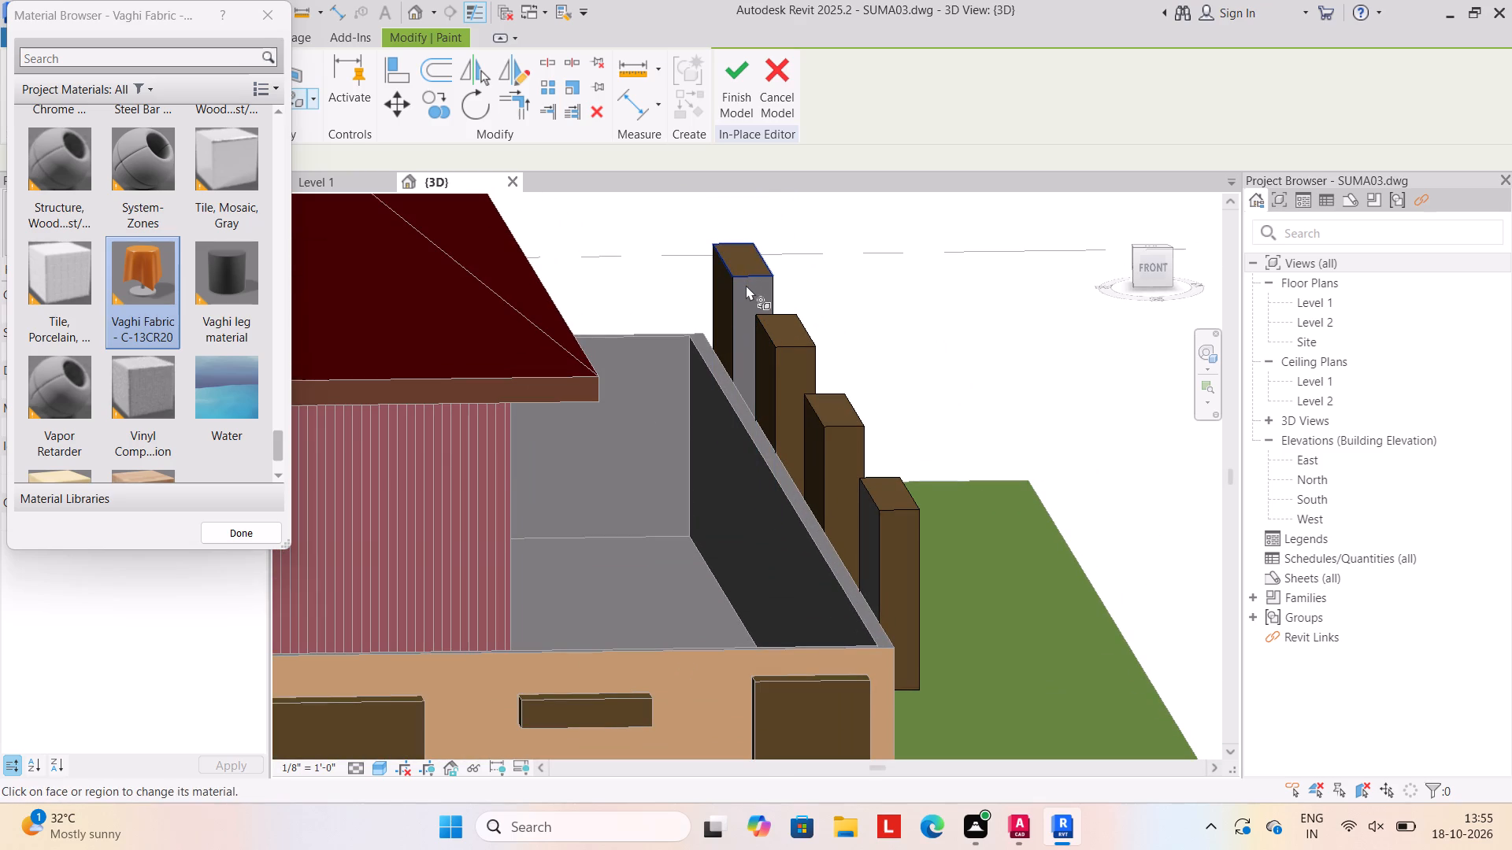
left_click(746, 285)
left_click(747, 293)
Paint the inner face of the right-hand panel nearest the front with Vaghi Fabric - C-13CR20 and finish the in-place model.
scroll(752, 295, "up", 3)
scroll(850, 535, "down", 3)
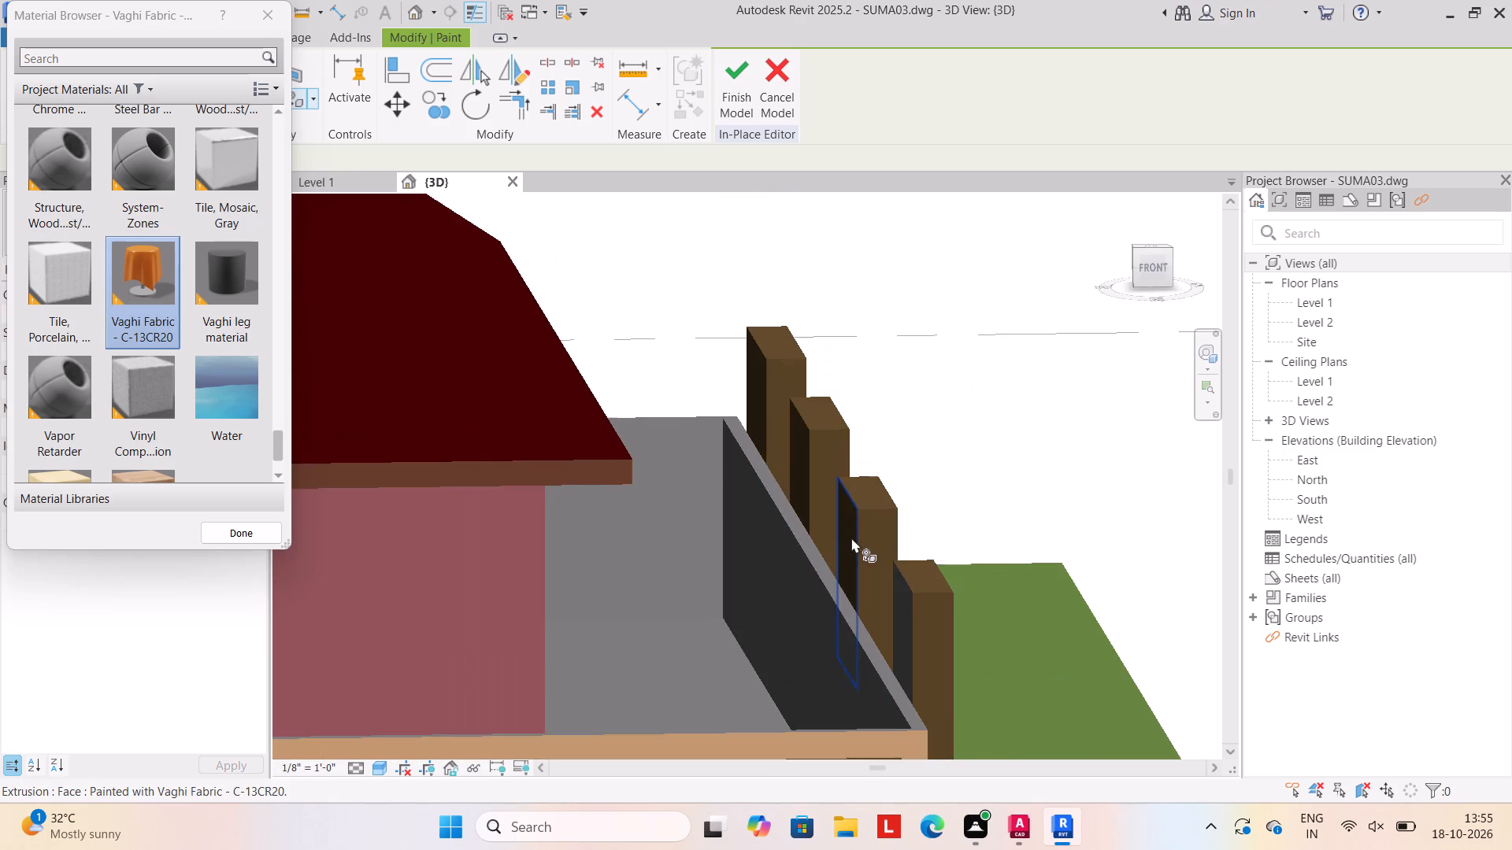
middle_click_drag(922, 596, 902, 471)
scroll(926, 564, "up", 3)
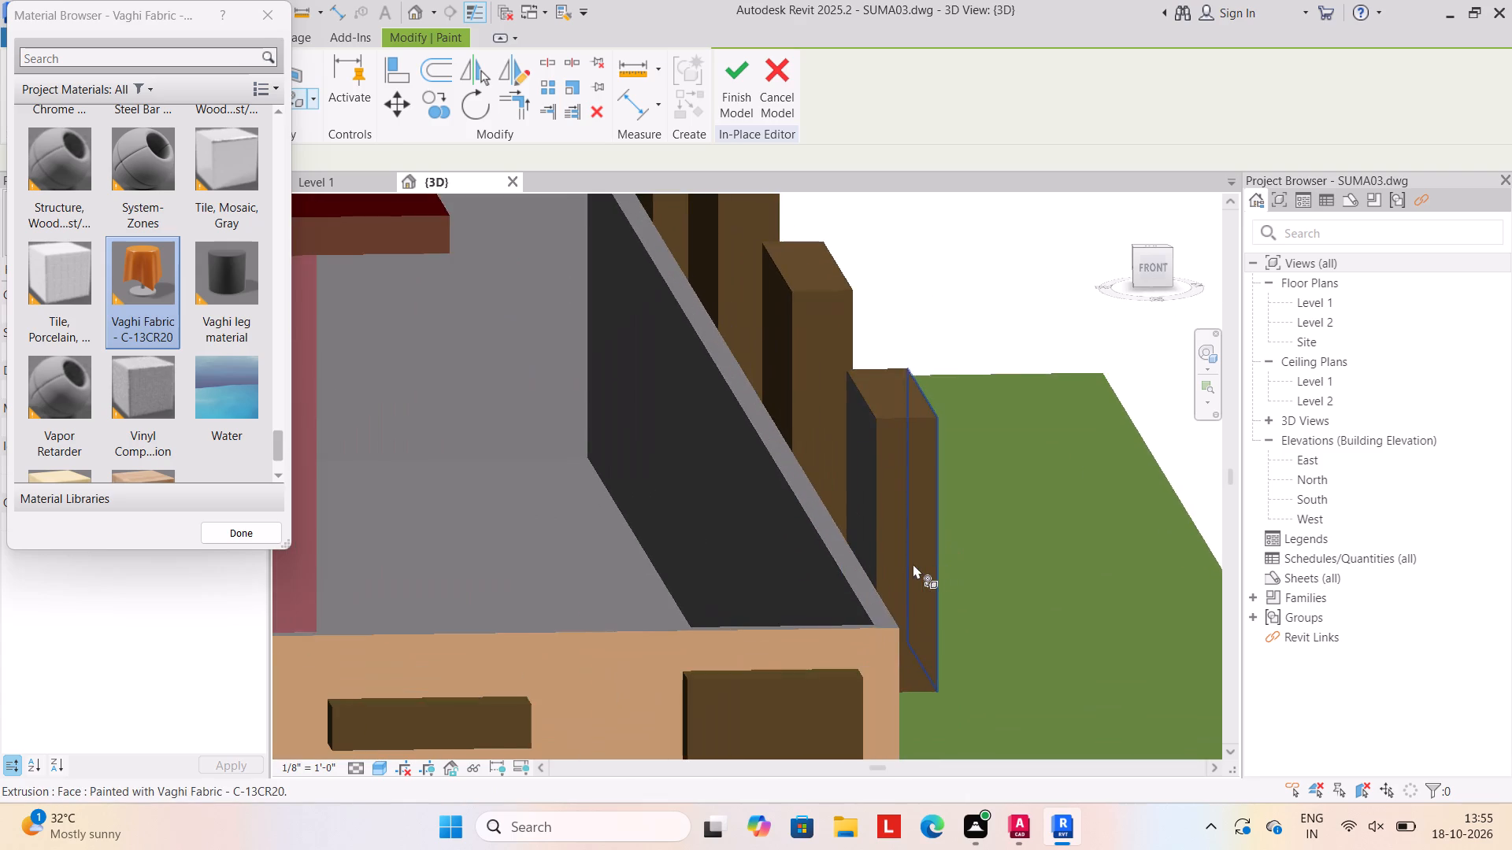
scroll(872, 559, "up", 4)
left_click(869, 530)
scroll(900, 537, "down", 4)
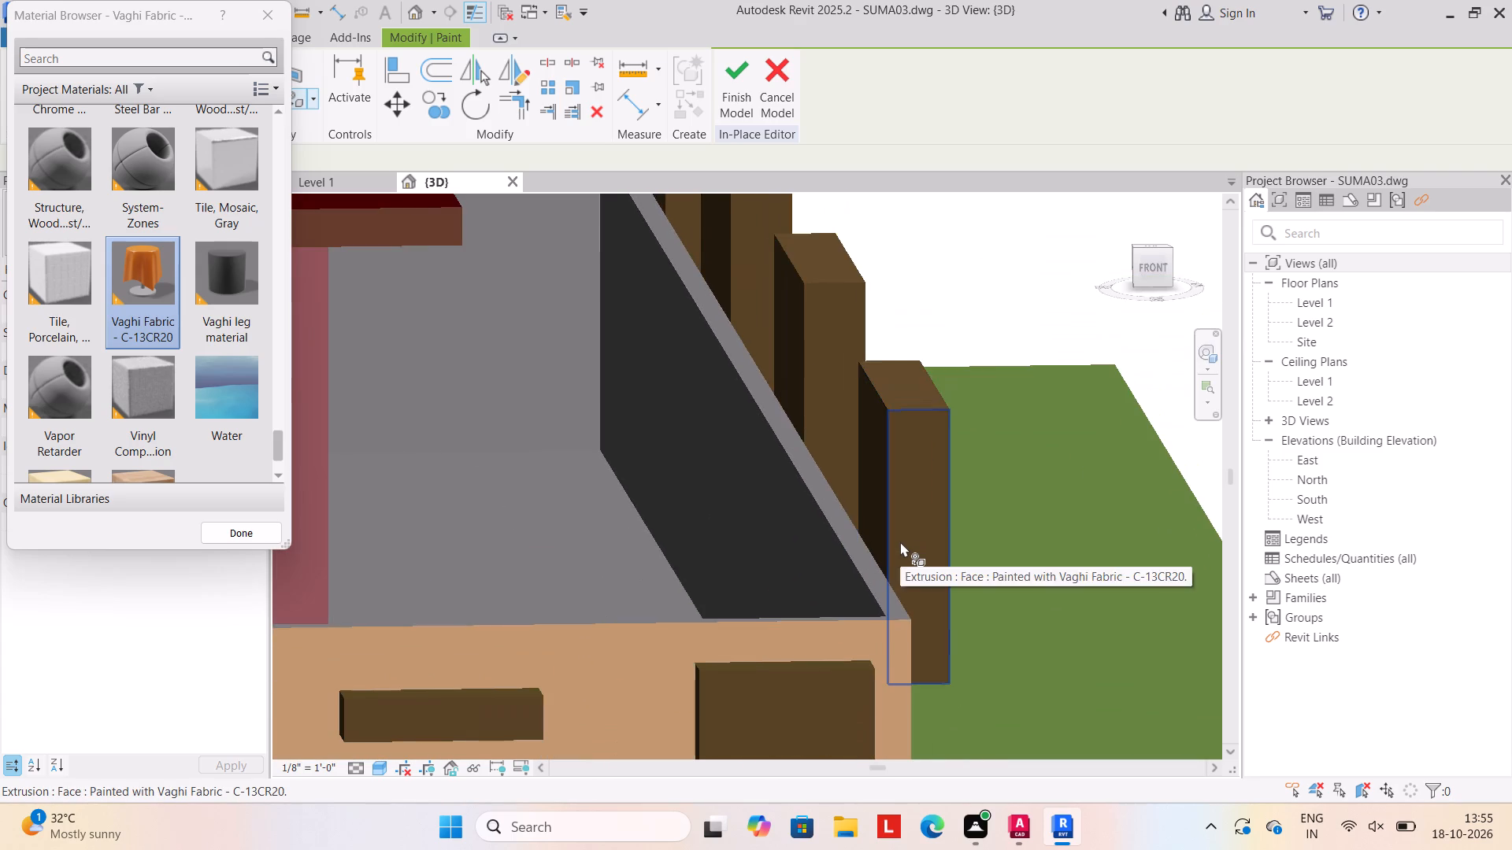
scroll(900, 541, "down", 4)
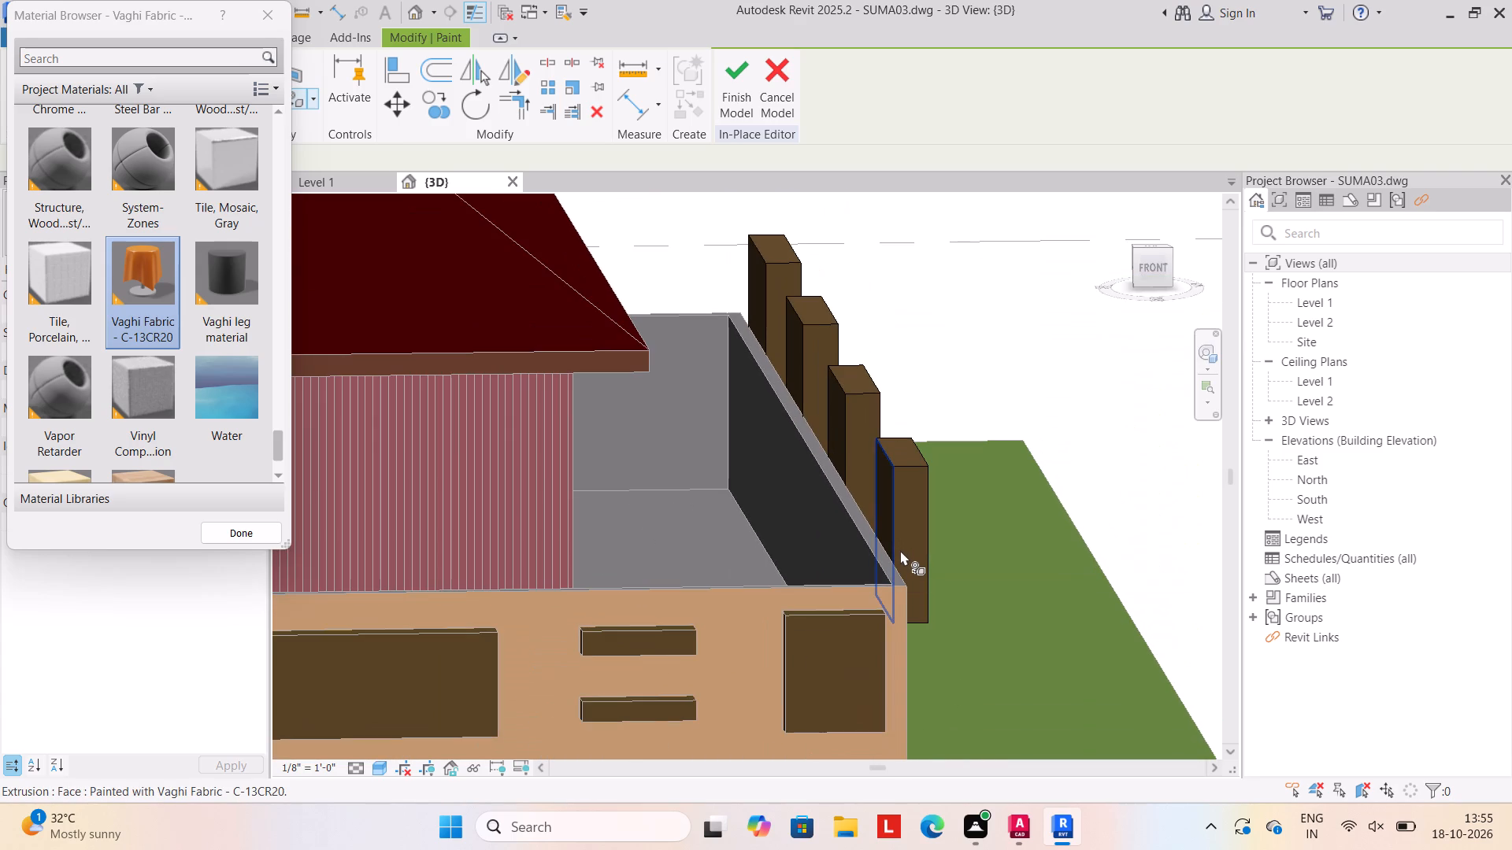
scroll(900, 550, "down", 4)
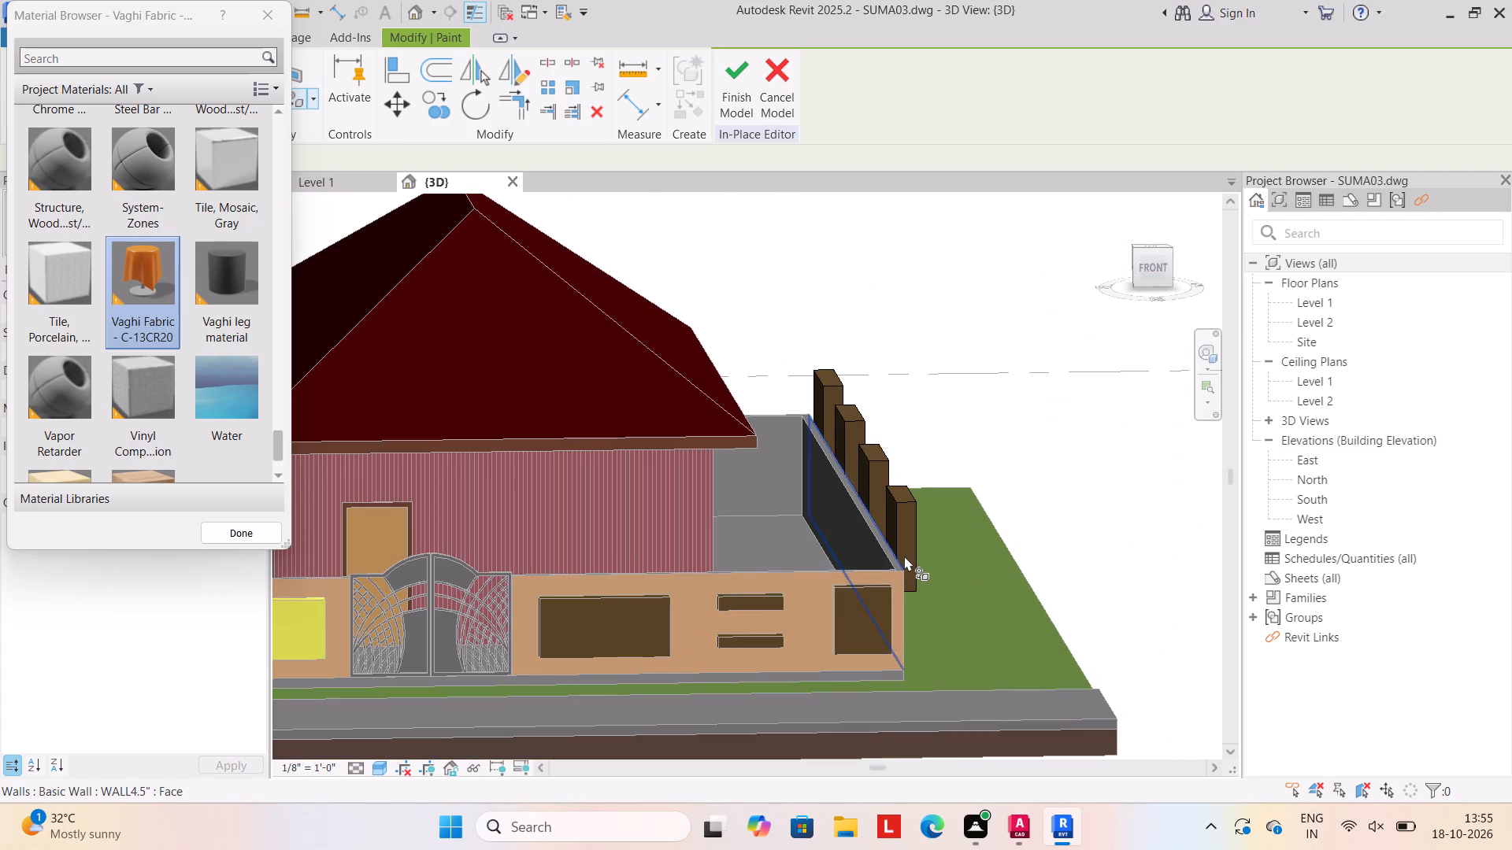
scroll(904, 556, "down", 4)
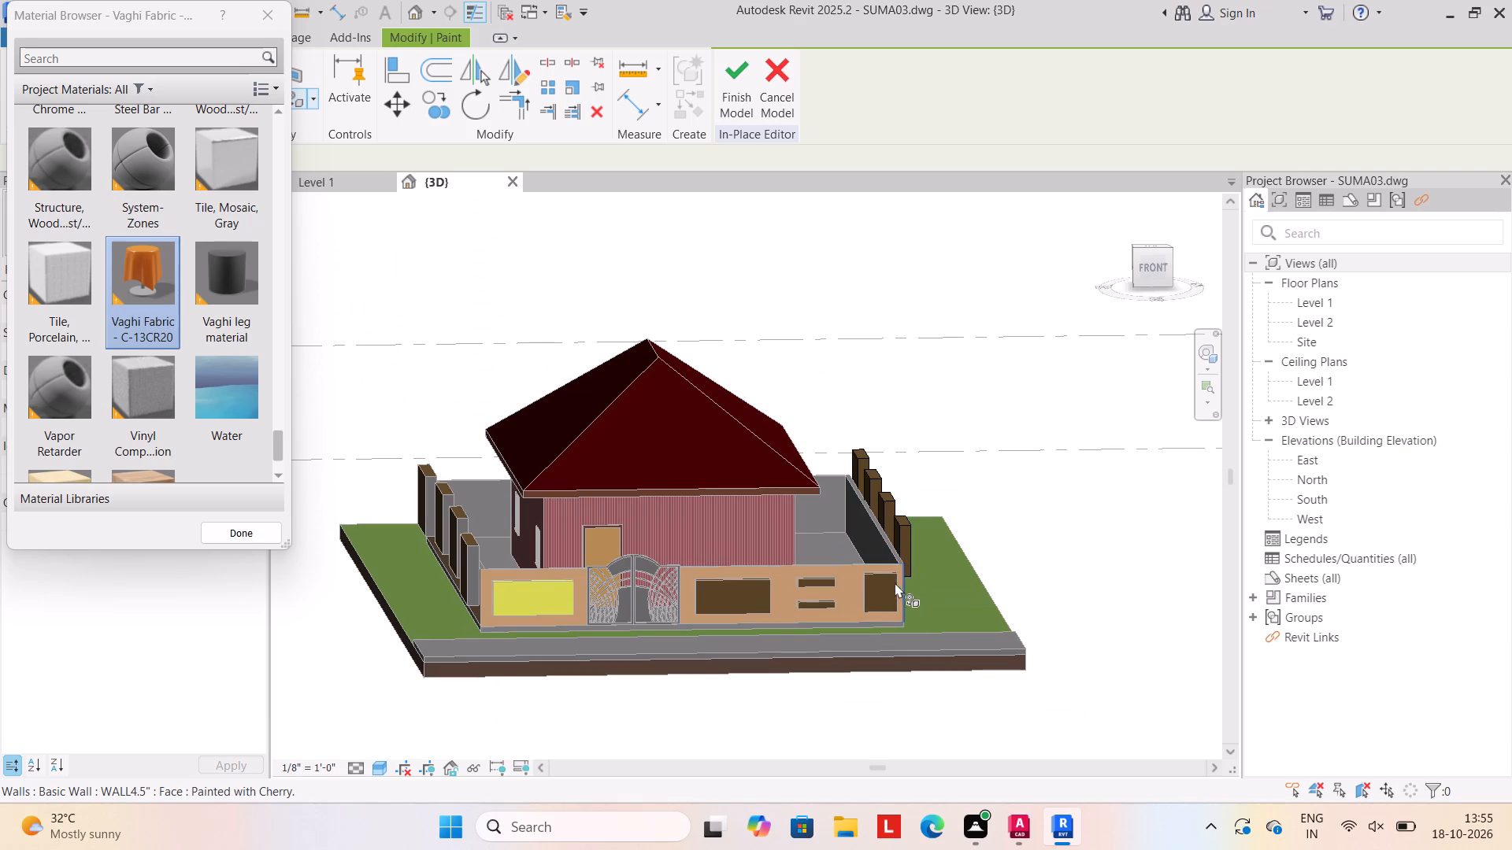
middle_click_drag(701, 602, 872, 586)
left_click(736, 94)
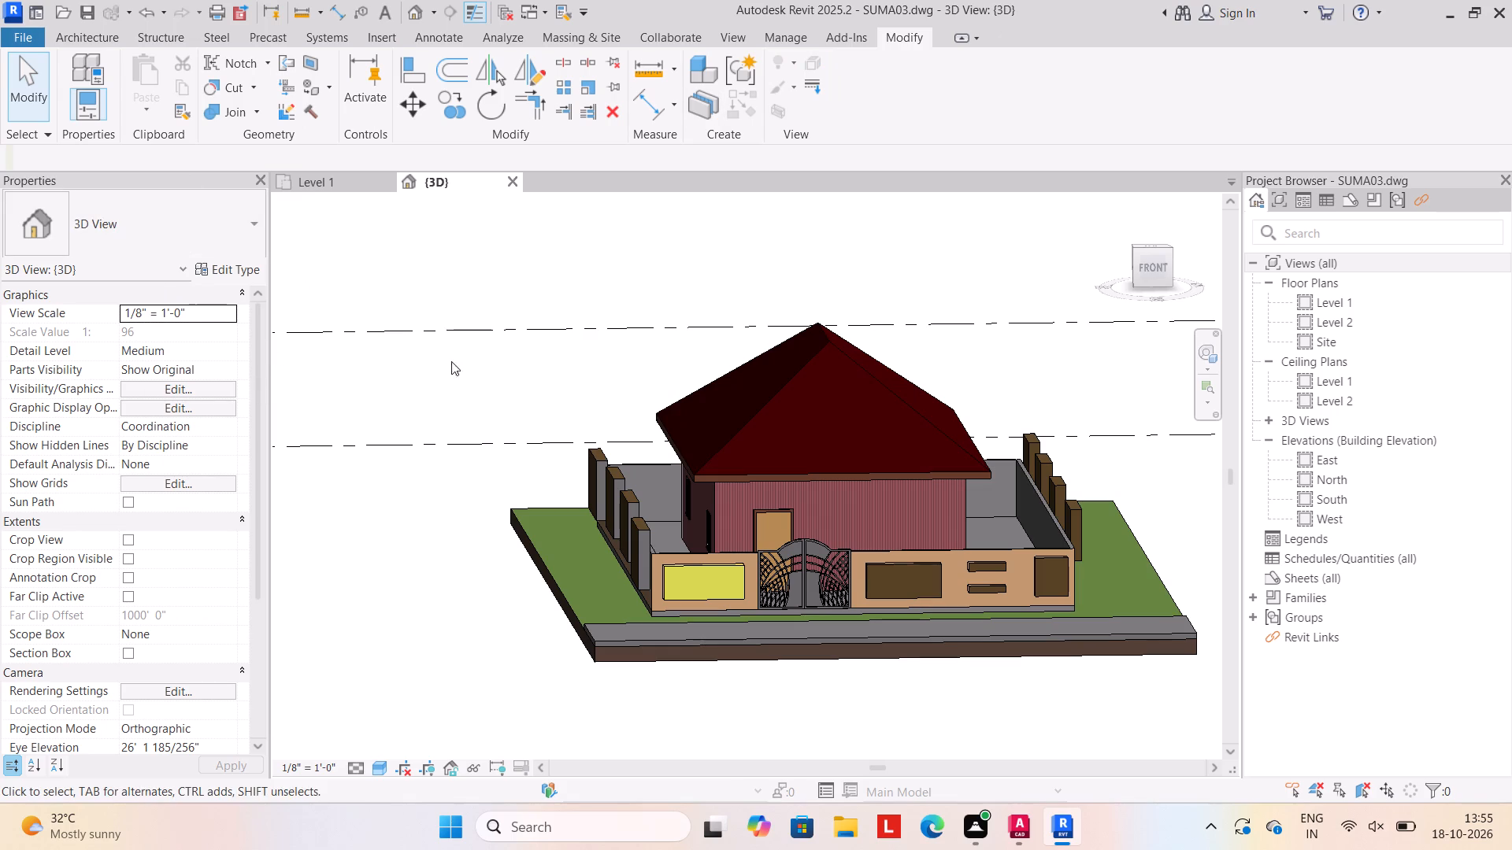
Edit the left-hand side-wall panels in place and paint the front-facing ends of the two nearest the front with Vaghi Fabric - C-13CR20.
left_click(614, 477)
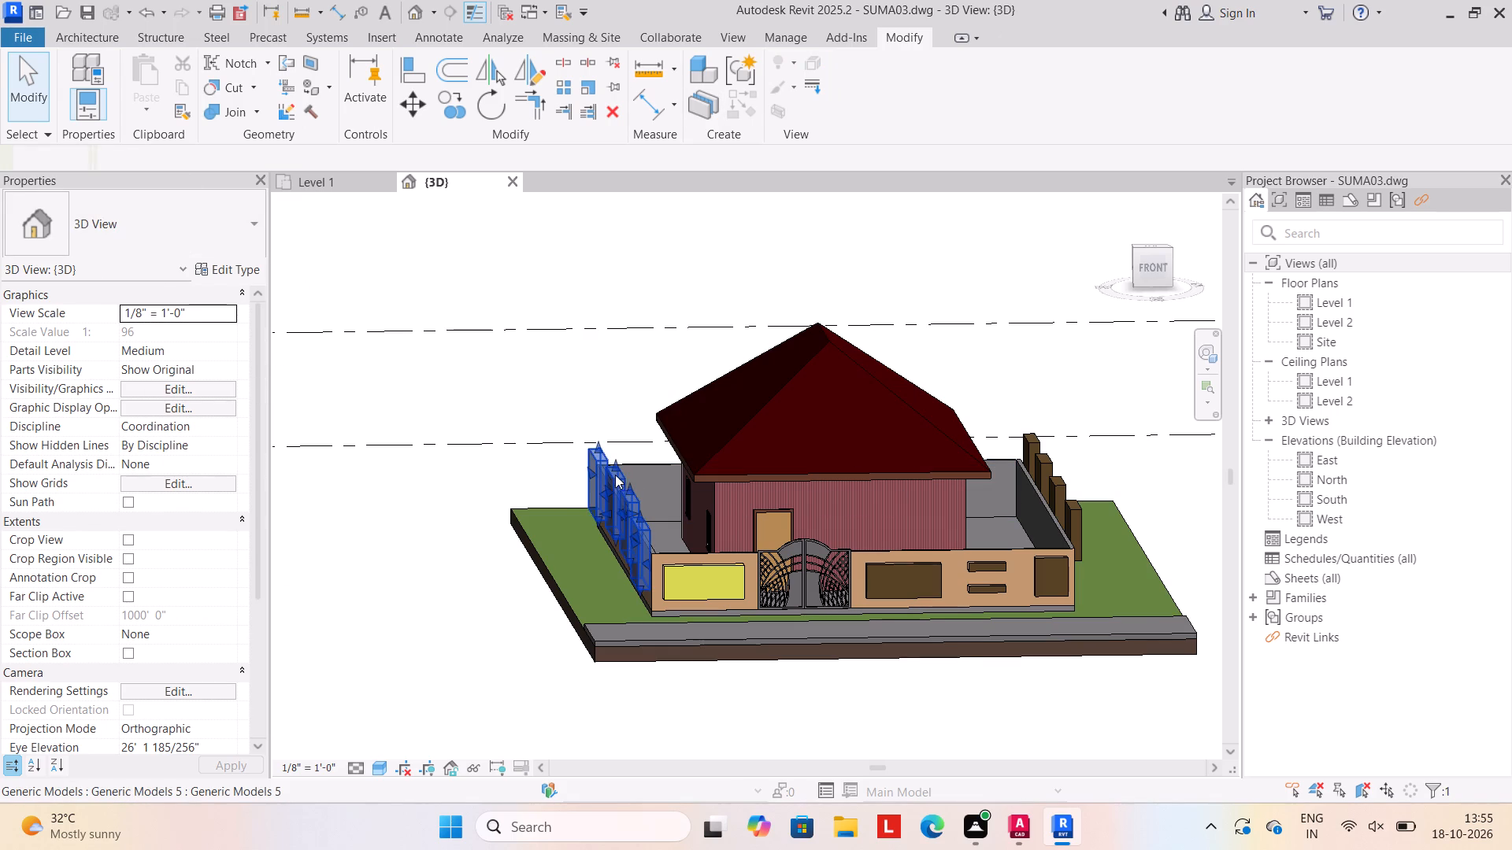
left_click(854, 92)
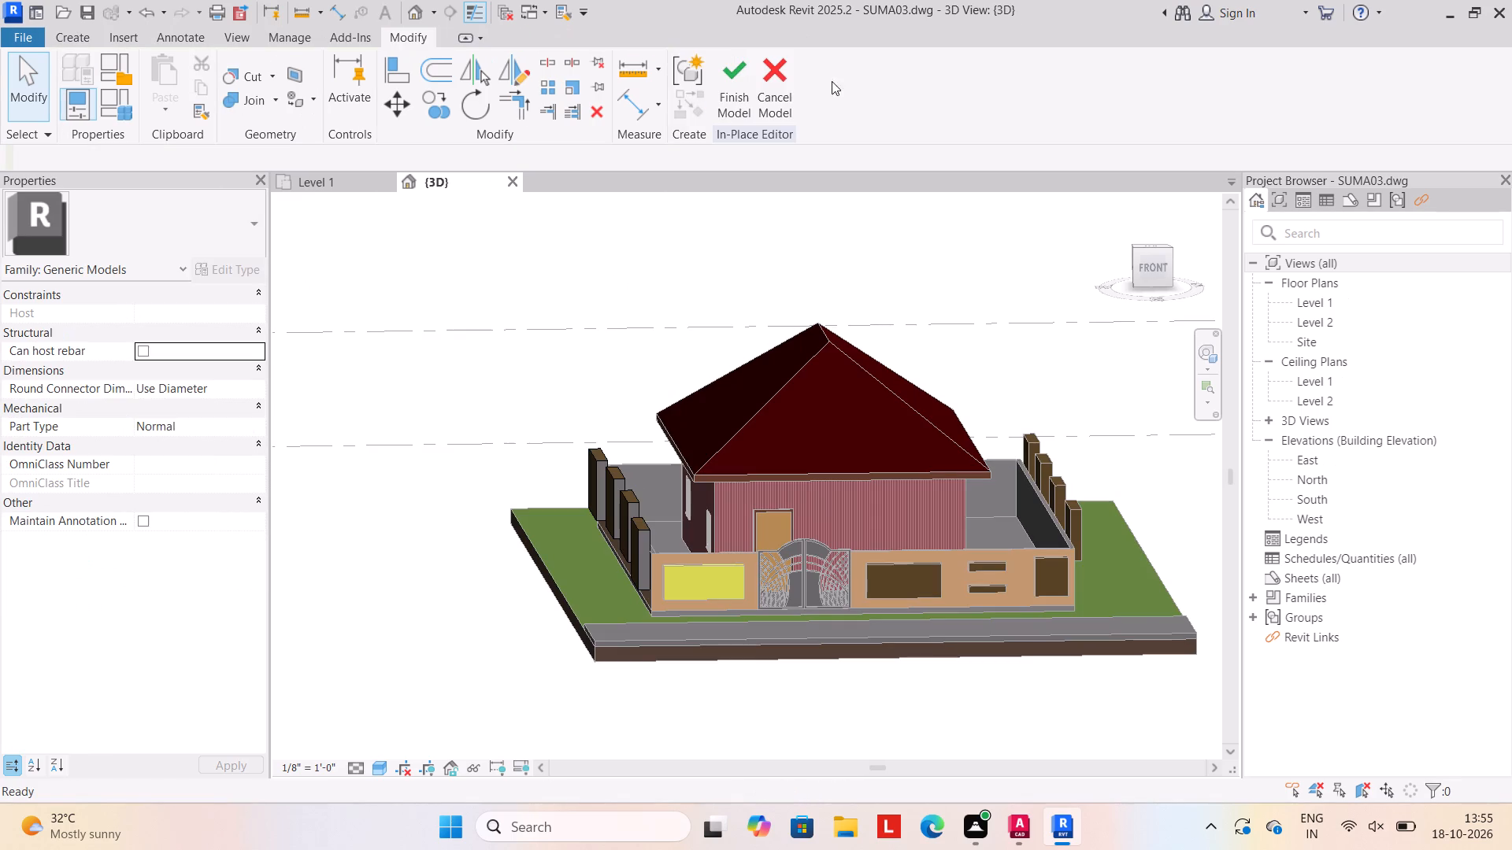
left_click(313, 95)
left_click(346, 141)
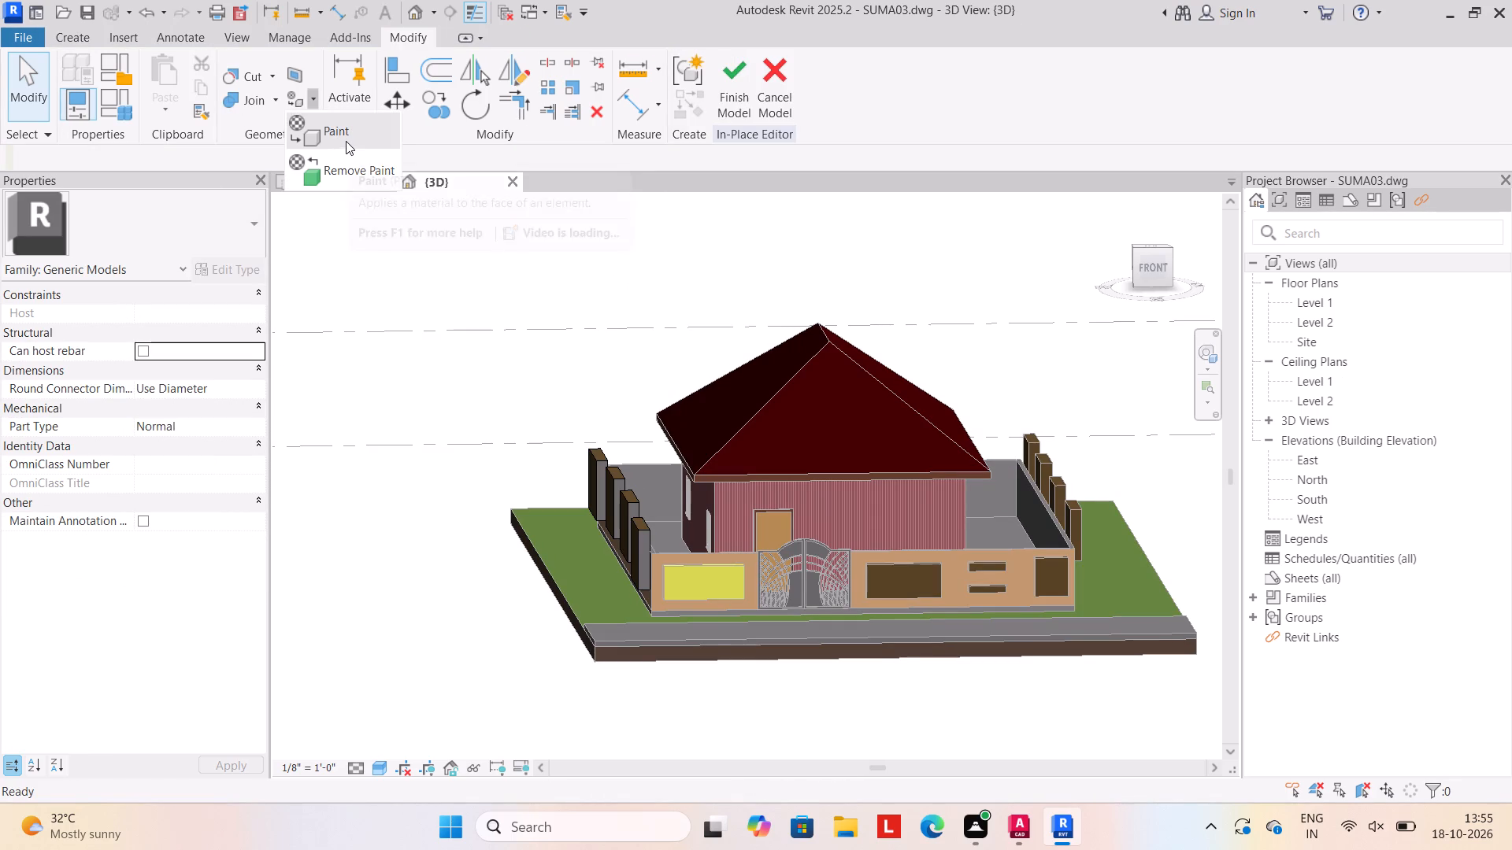
left_click(158, 273)
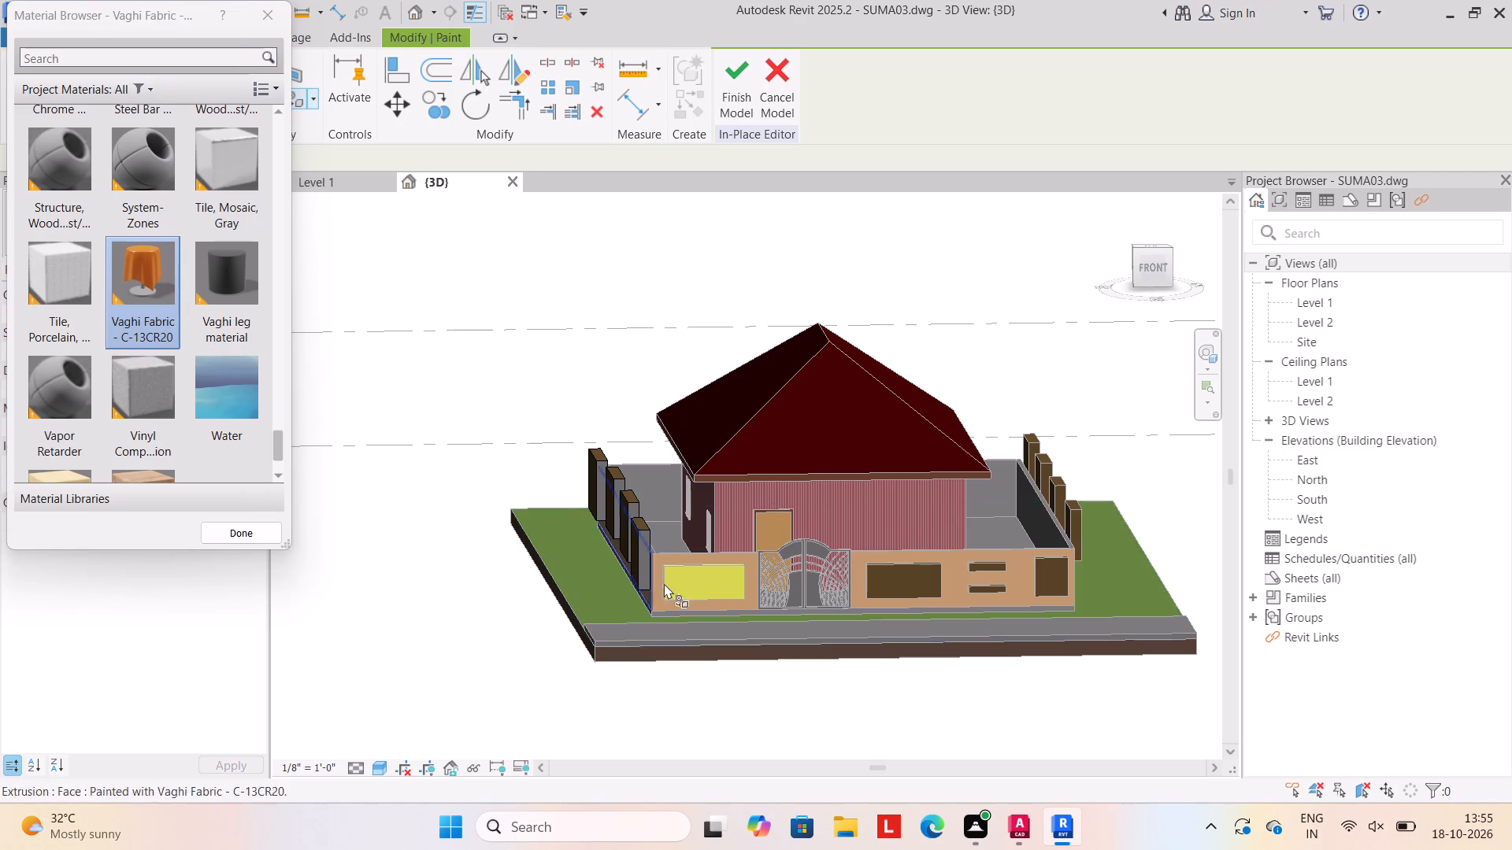
scroll(677, 590, "up", 4)
scroll(606, 560, "up", 8)
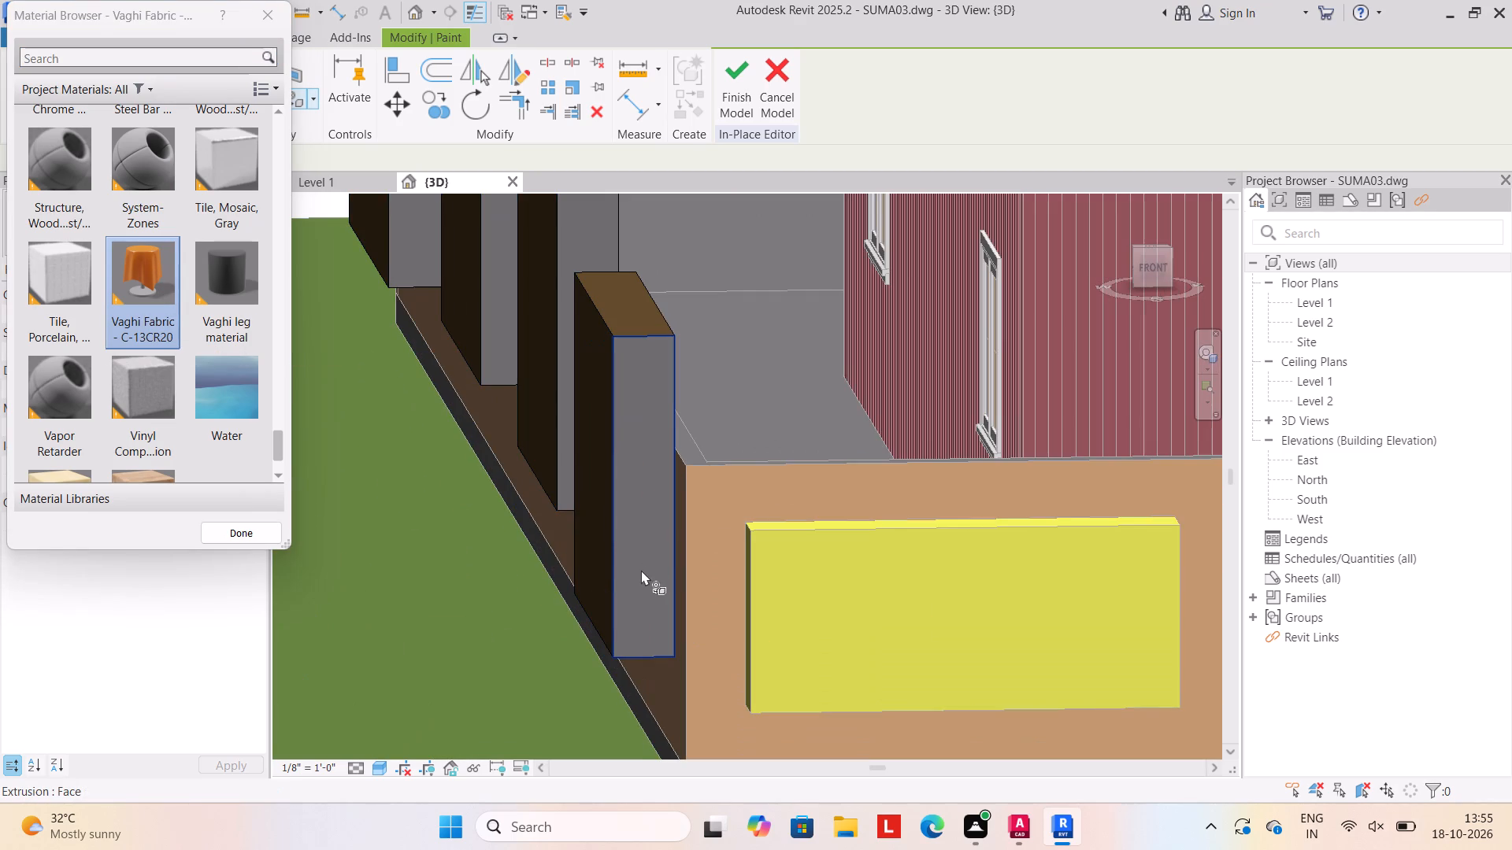
left_click(641, 570)
scroll(582, 439, "down", 5)
scroll(568, 318, "up", 5)
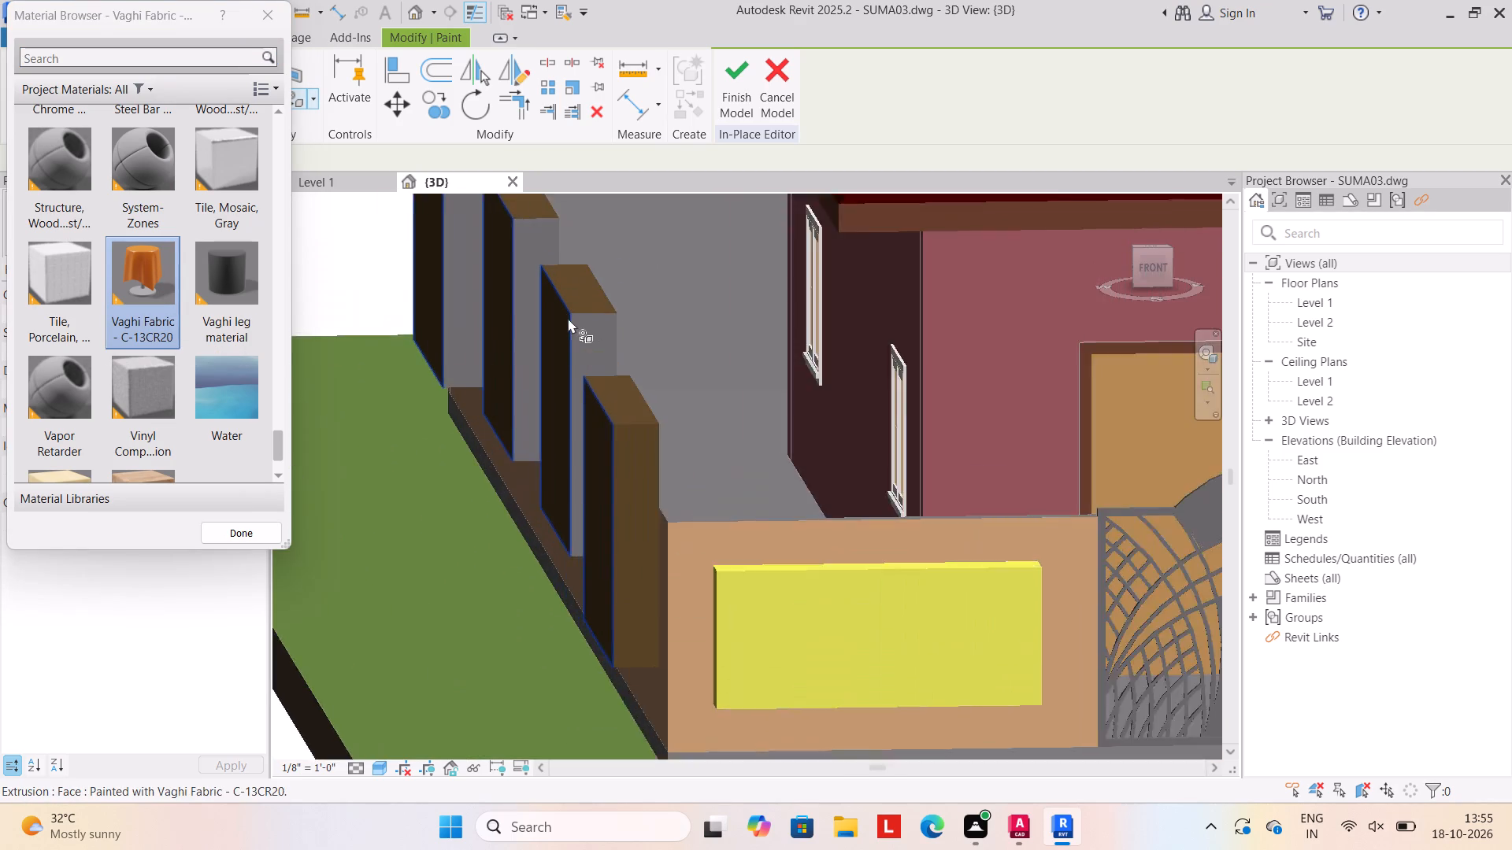
scroll(585, 357, "up", 3)
left_click(602, 351)
scroll(565, 383, "down", 4)
Paint the front-facing ends of the two rearmost left-hand side-wall panels with Vaghi Fabric - C-13CR20.
scroll(491, 331, "up", 4)
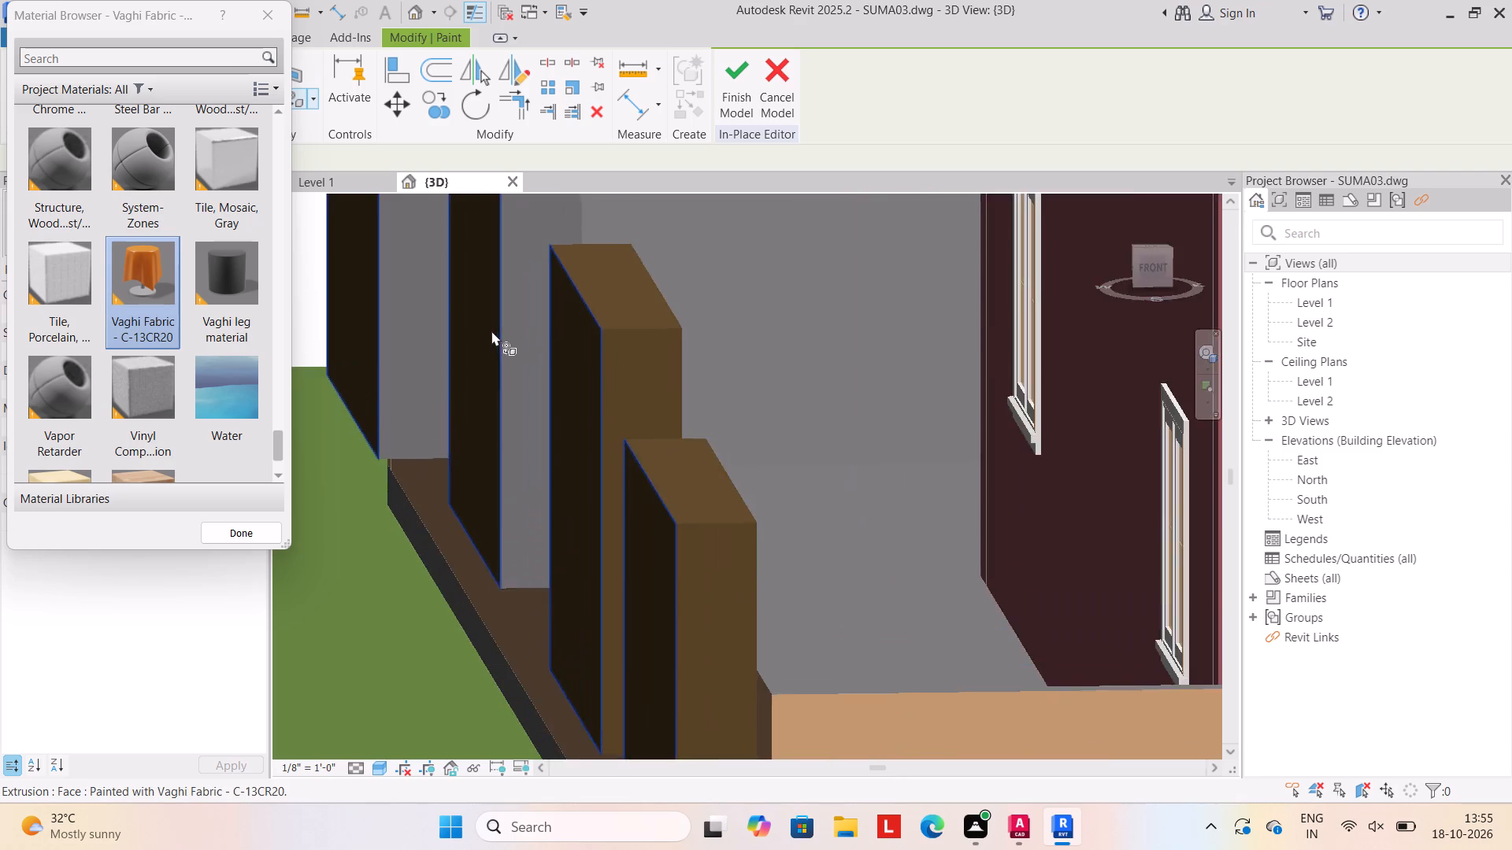
scroll(491, 331, "up", 5)
left_click(546, 343)
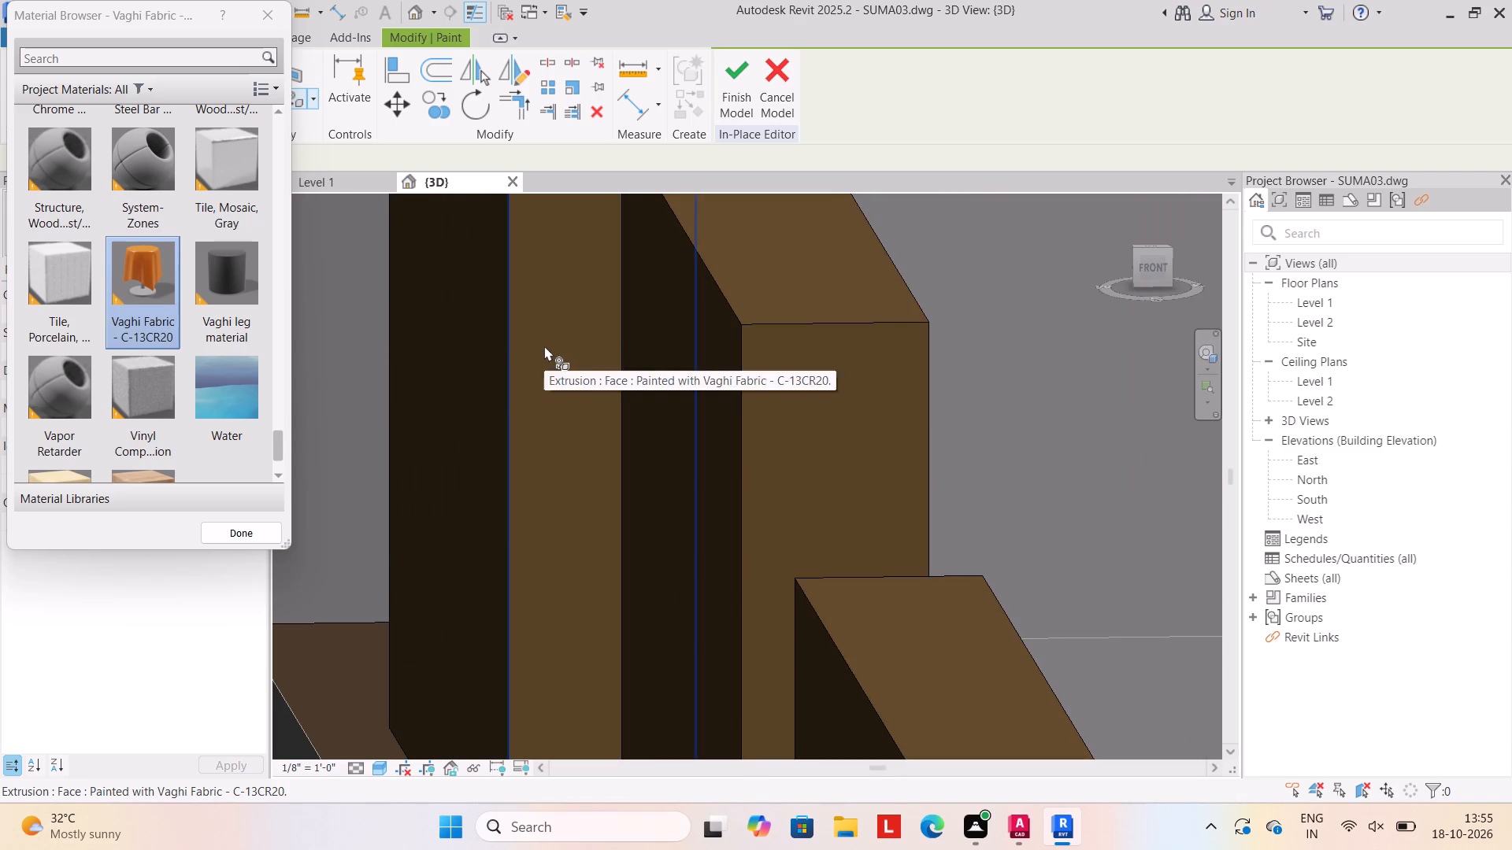
scroll(542, 346, "down", 5)
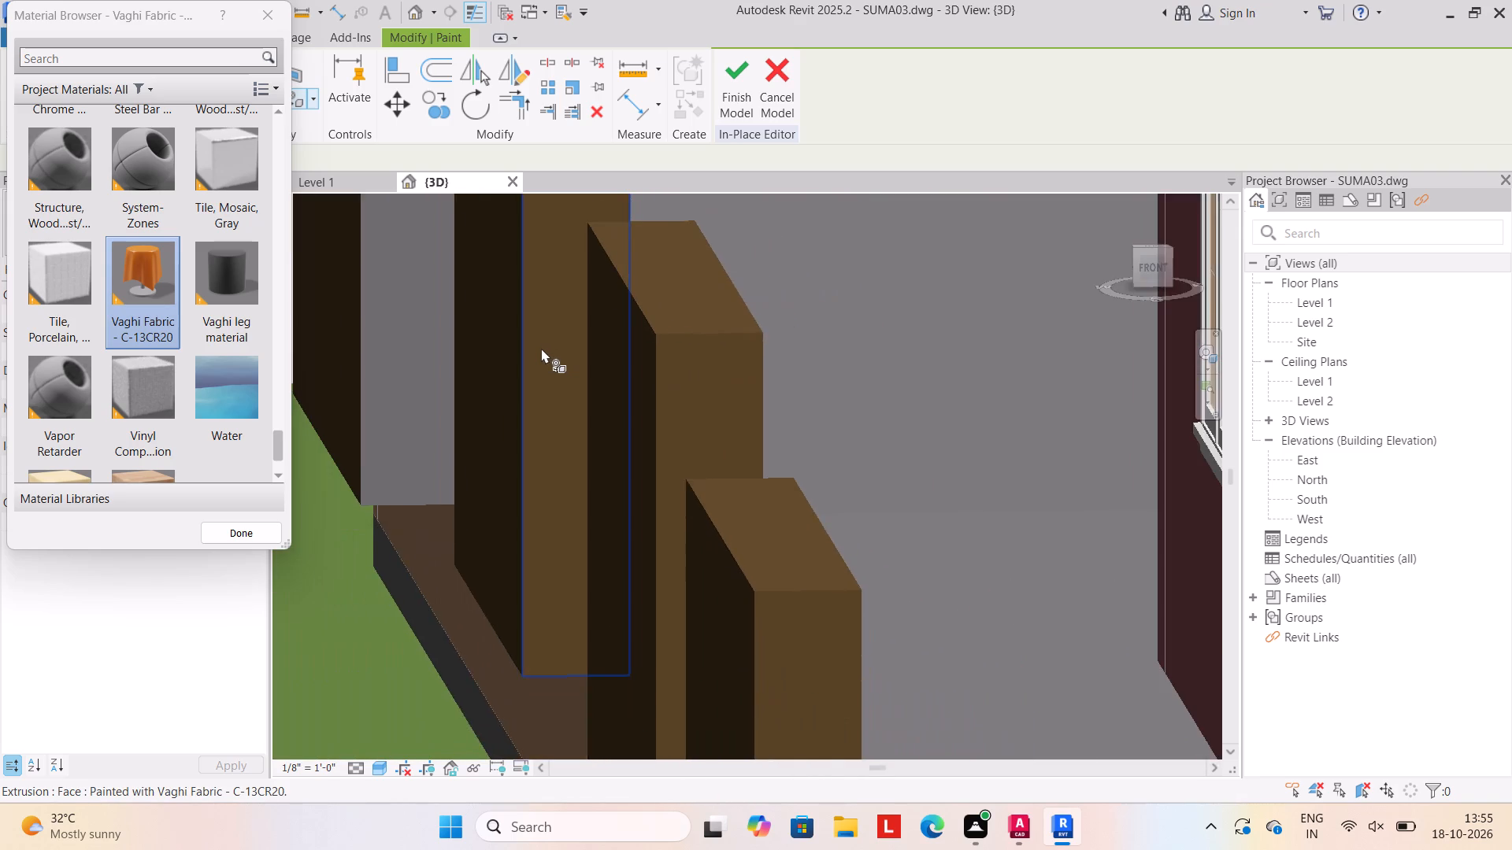
scroll(541, 348, "down", 5)
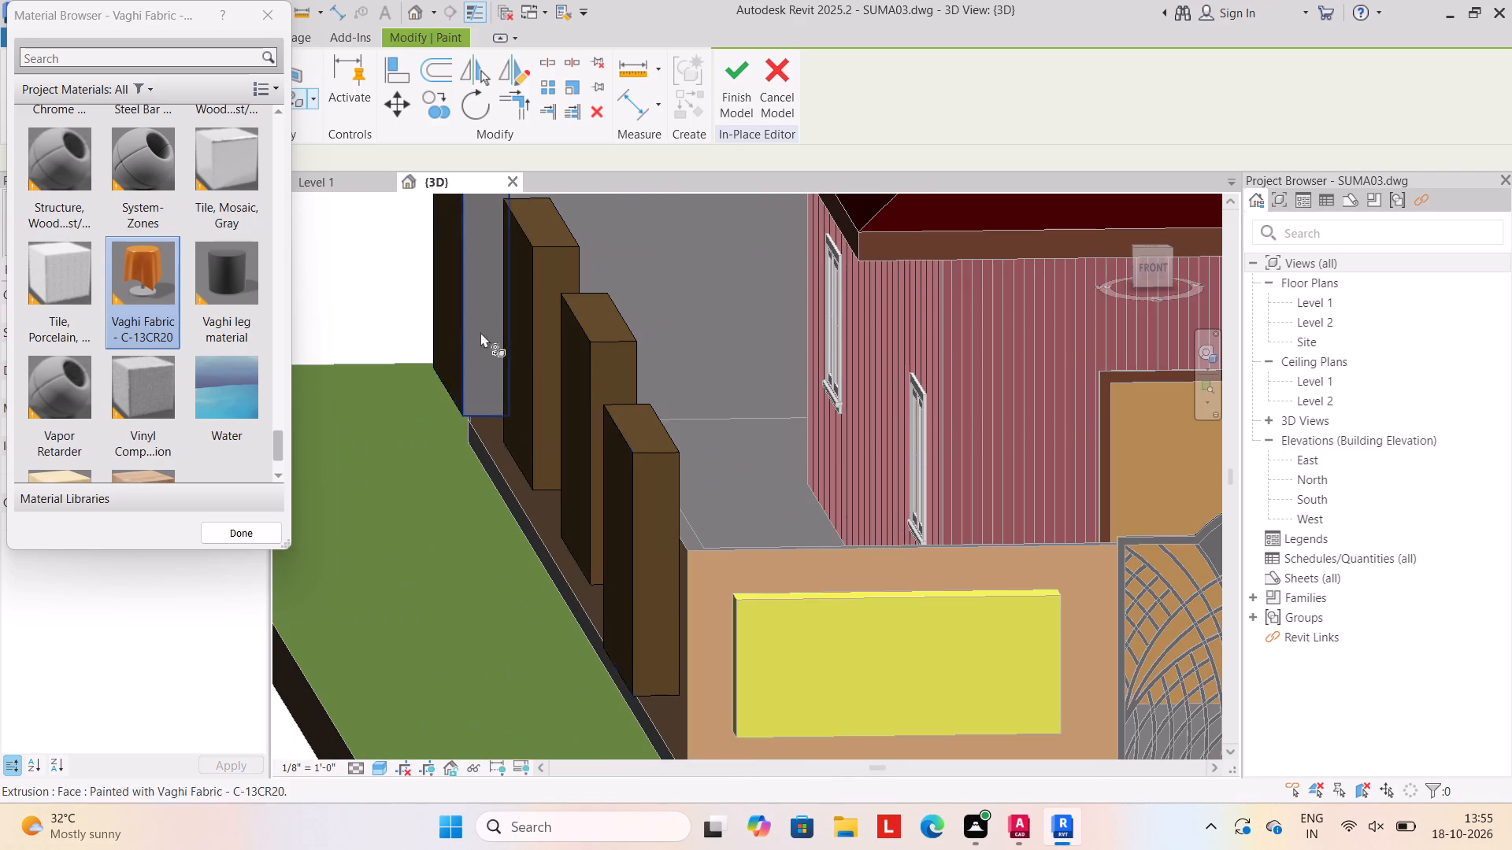
left_click(483, 333)
scroll(480, 338, "down", 5)
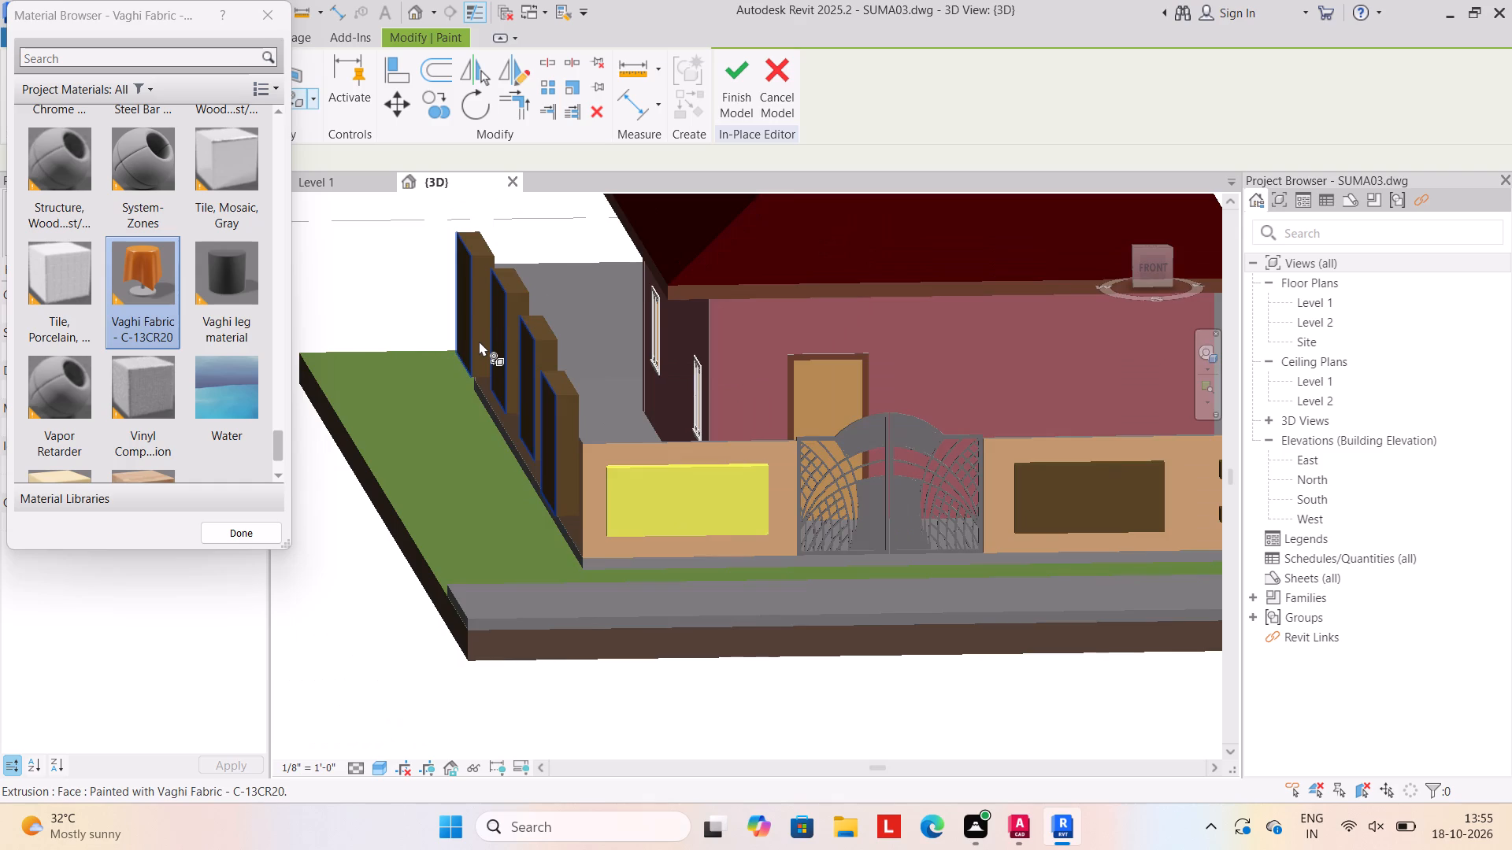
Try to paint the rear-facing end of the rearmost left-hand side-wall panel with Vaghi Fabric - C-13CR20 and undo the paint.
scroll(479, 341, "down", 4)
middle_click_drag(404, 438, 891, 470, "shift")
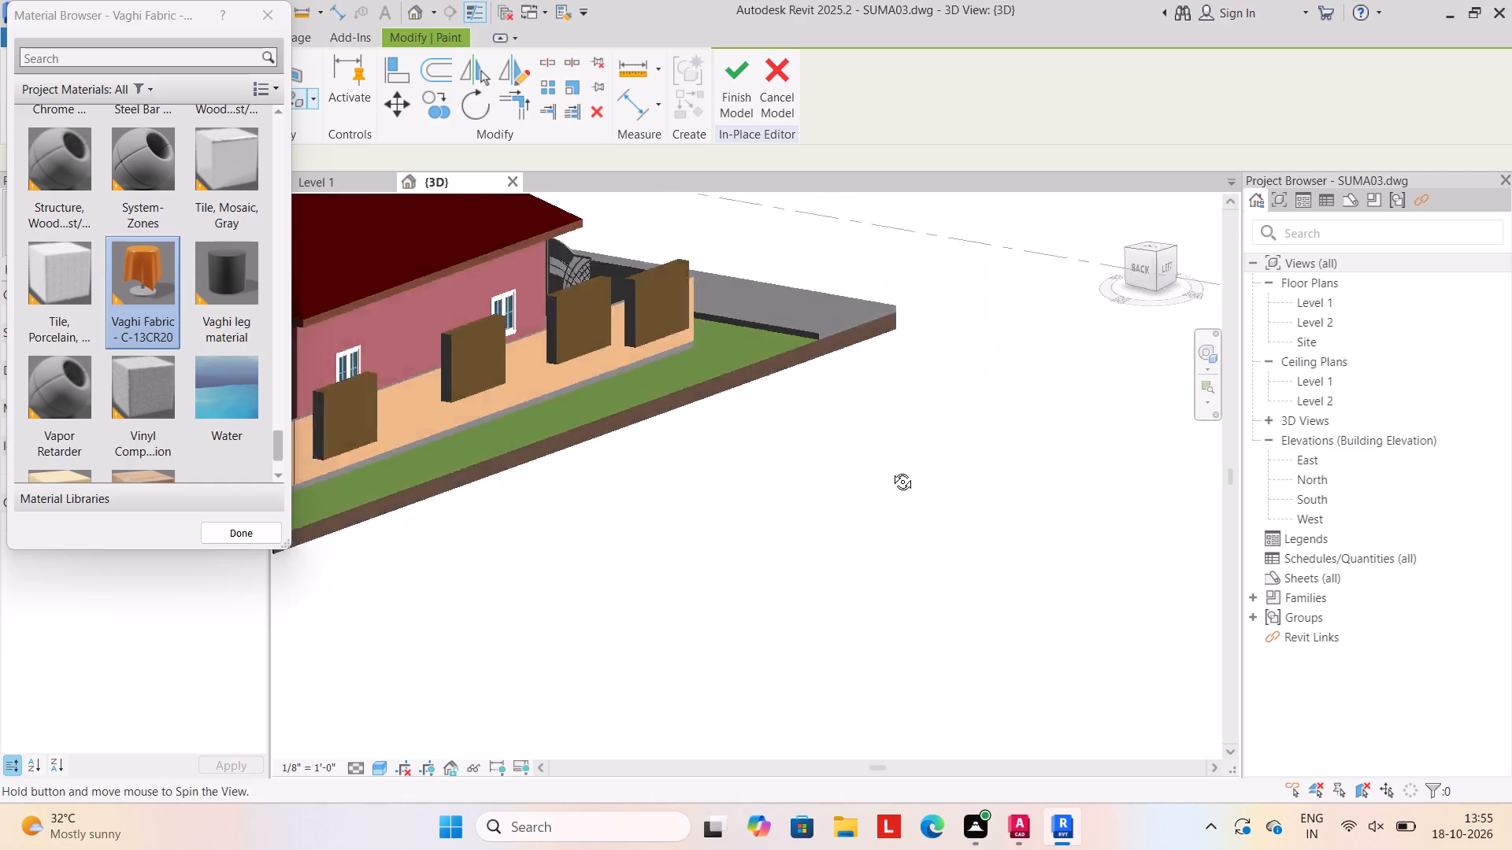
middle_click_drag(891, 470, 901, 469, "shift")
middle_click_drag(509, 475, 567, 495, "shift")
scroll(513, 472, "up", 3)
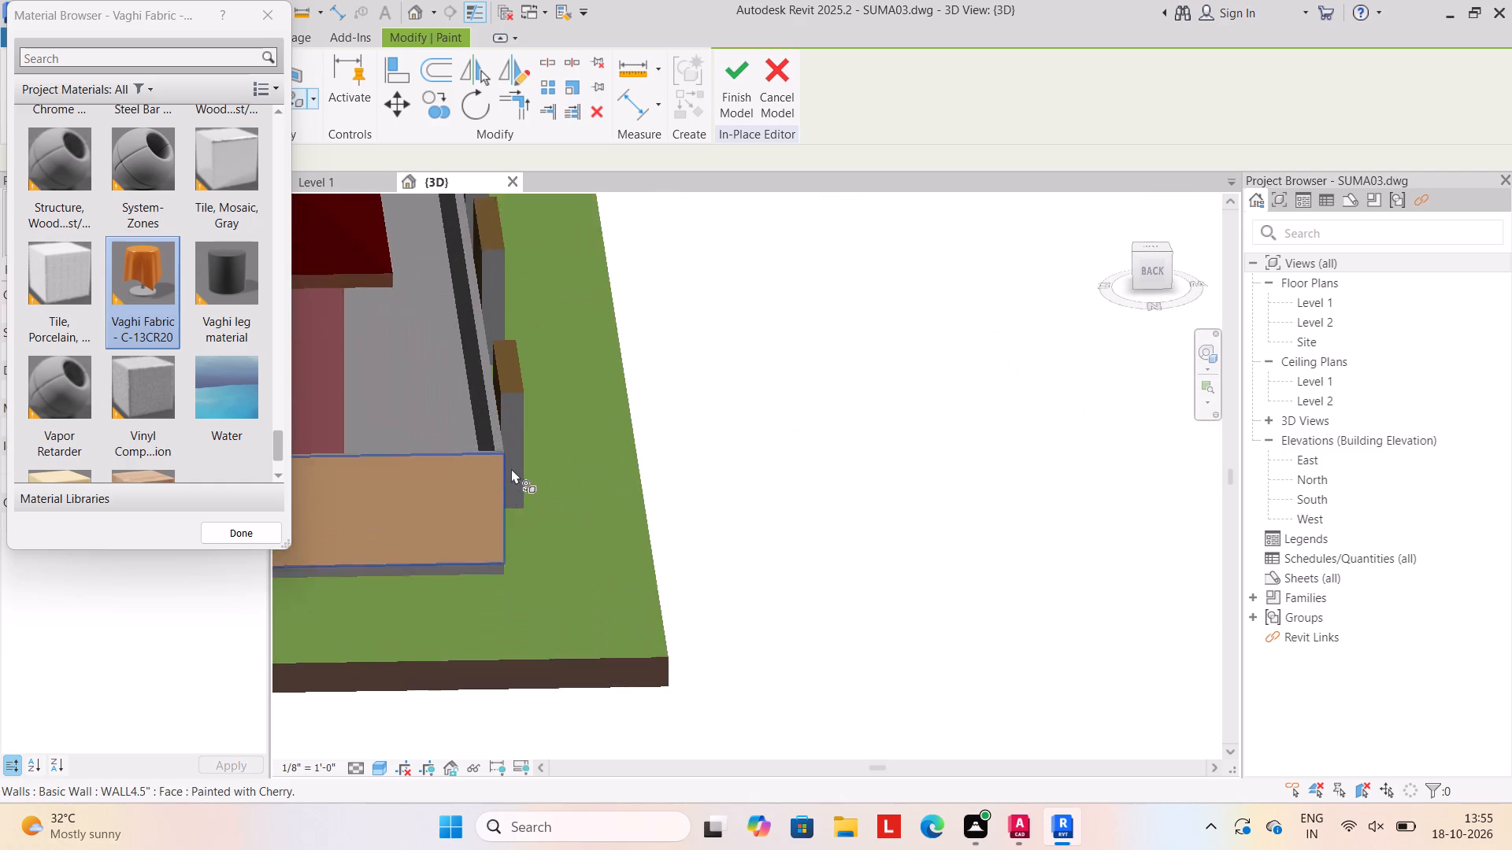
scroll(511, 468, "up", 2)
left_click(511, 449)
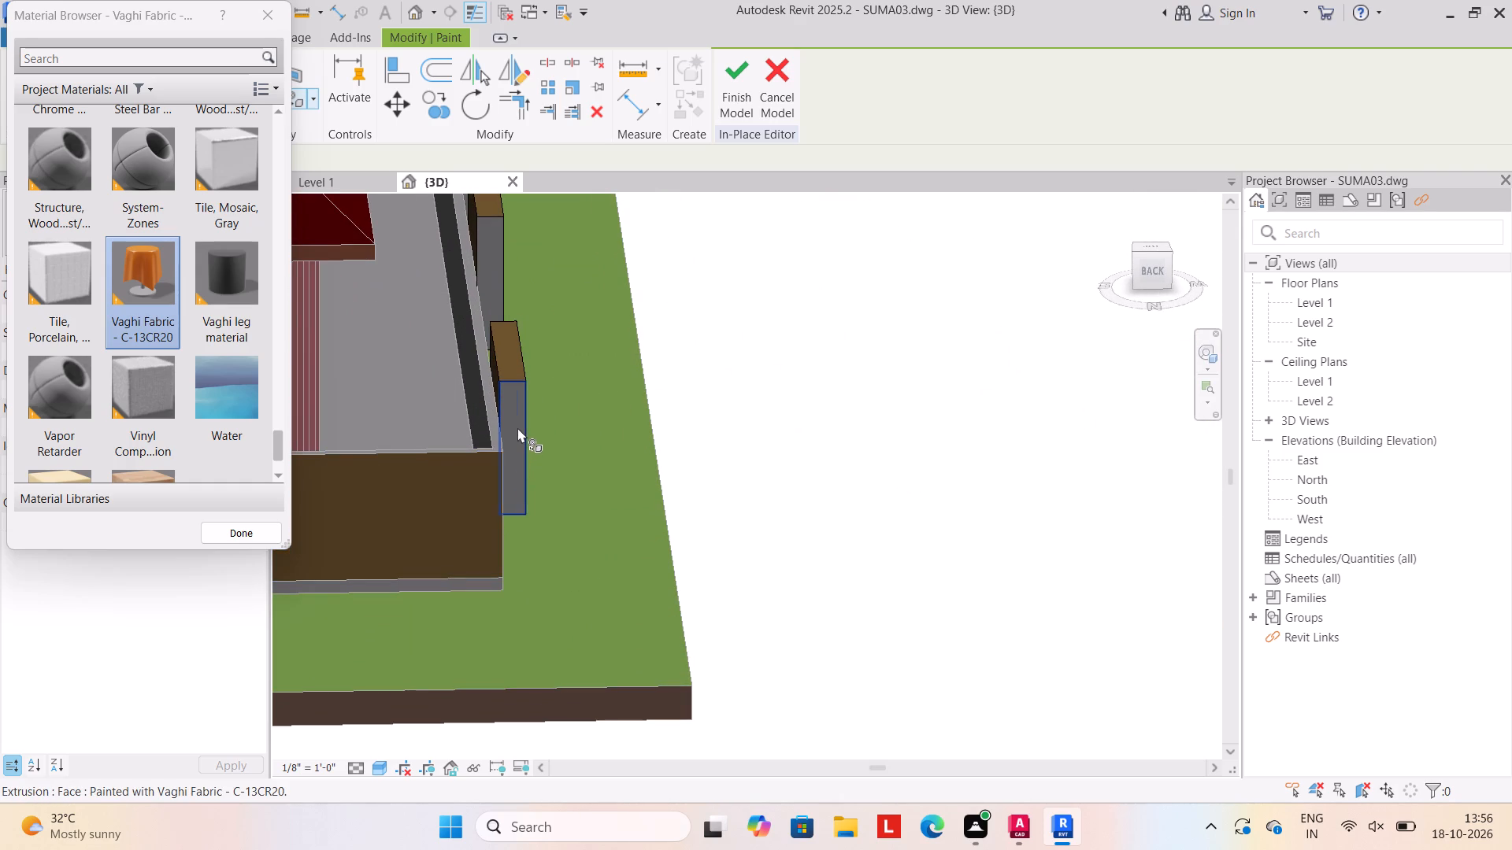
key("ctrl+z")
Restart Paint with Vaghi Fabric - C-13CR20 and paint the rear-facing ends of the two rearmost left-hand side-wall panels.
scroll(516, 438, "up", 2)
left_click(516, 438)
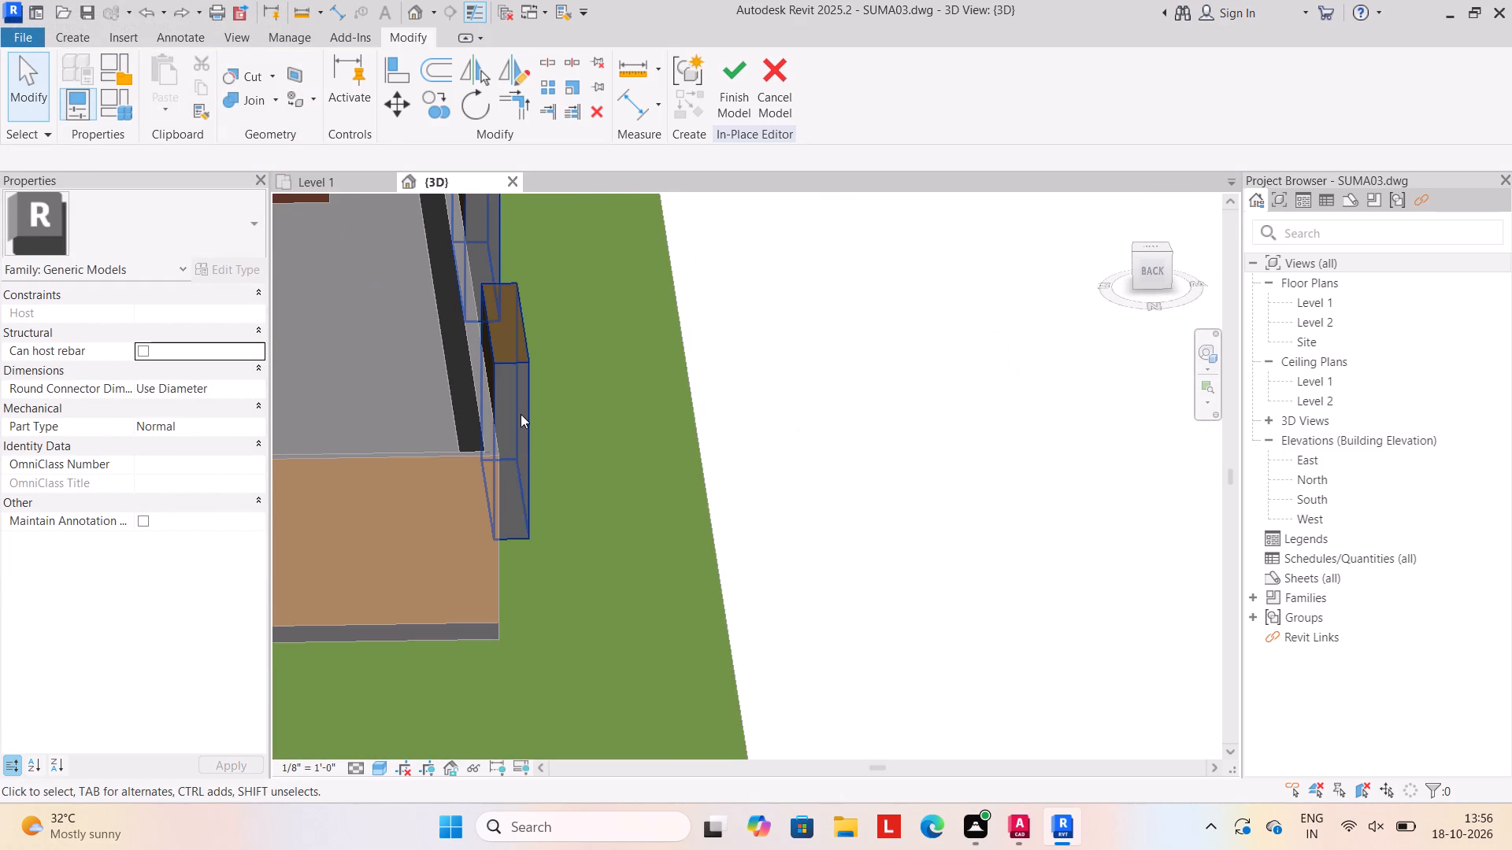
scroll(521, 414, "up", 3)
left_click(521, 414)
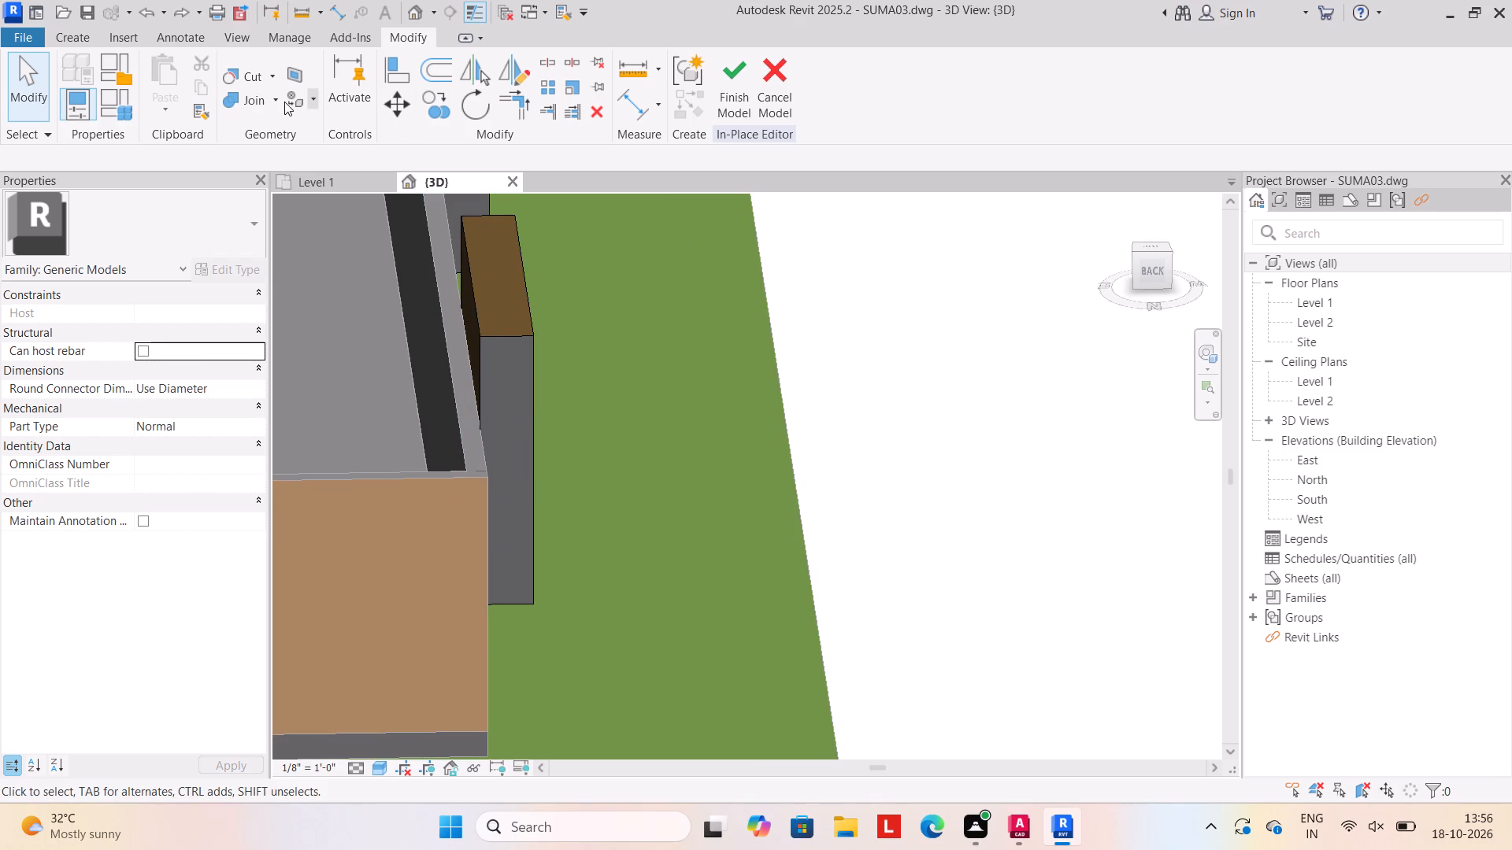
left_click(307, 91)
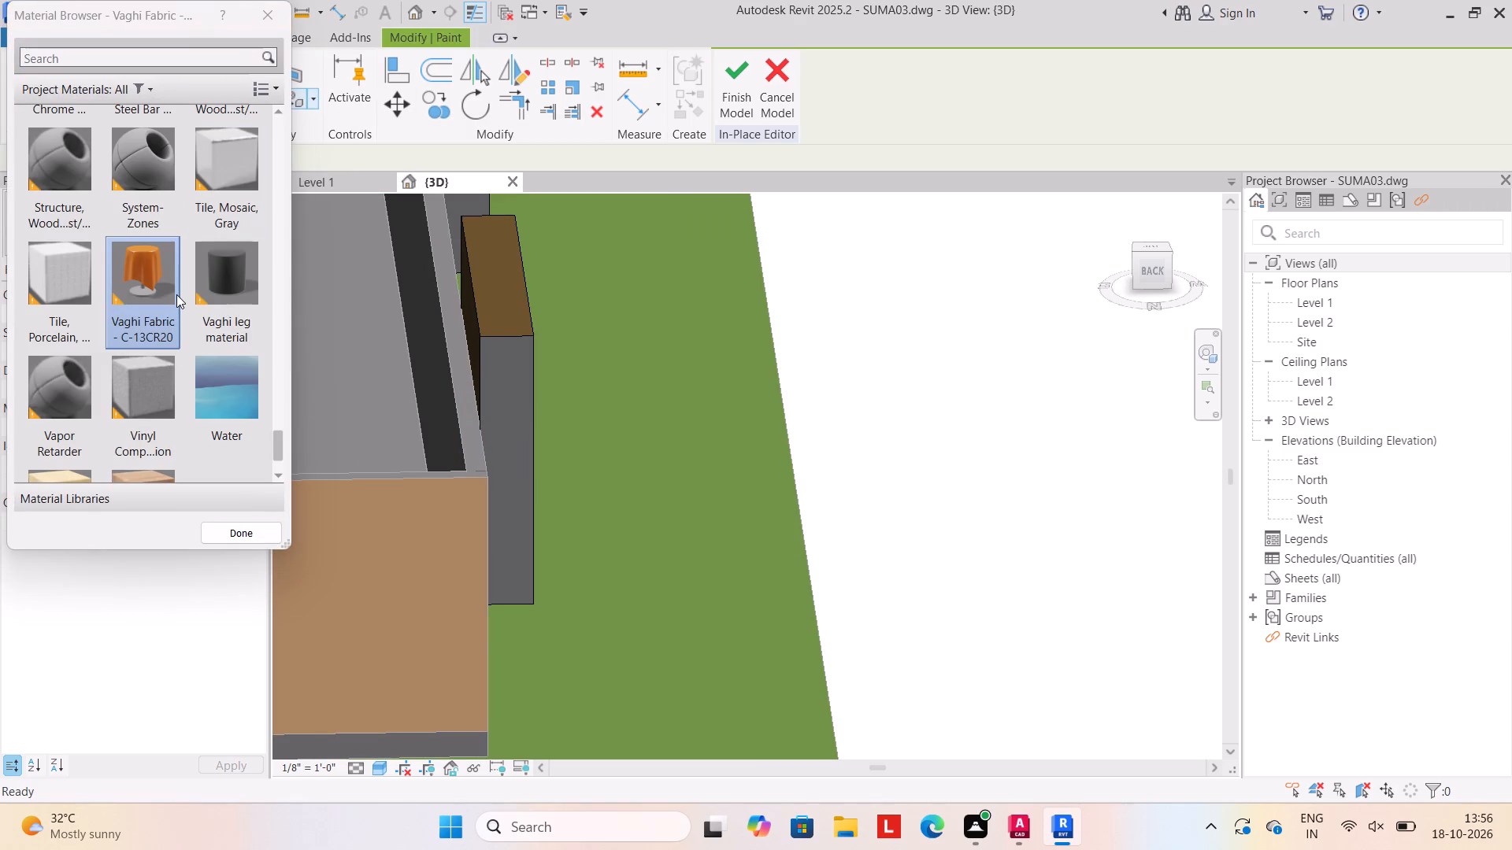
left_click(143, 277)
left_click(518, 442)
scroll(502, 401, "down", 2)
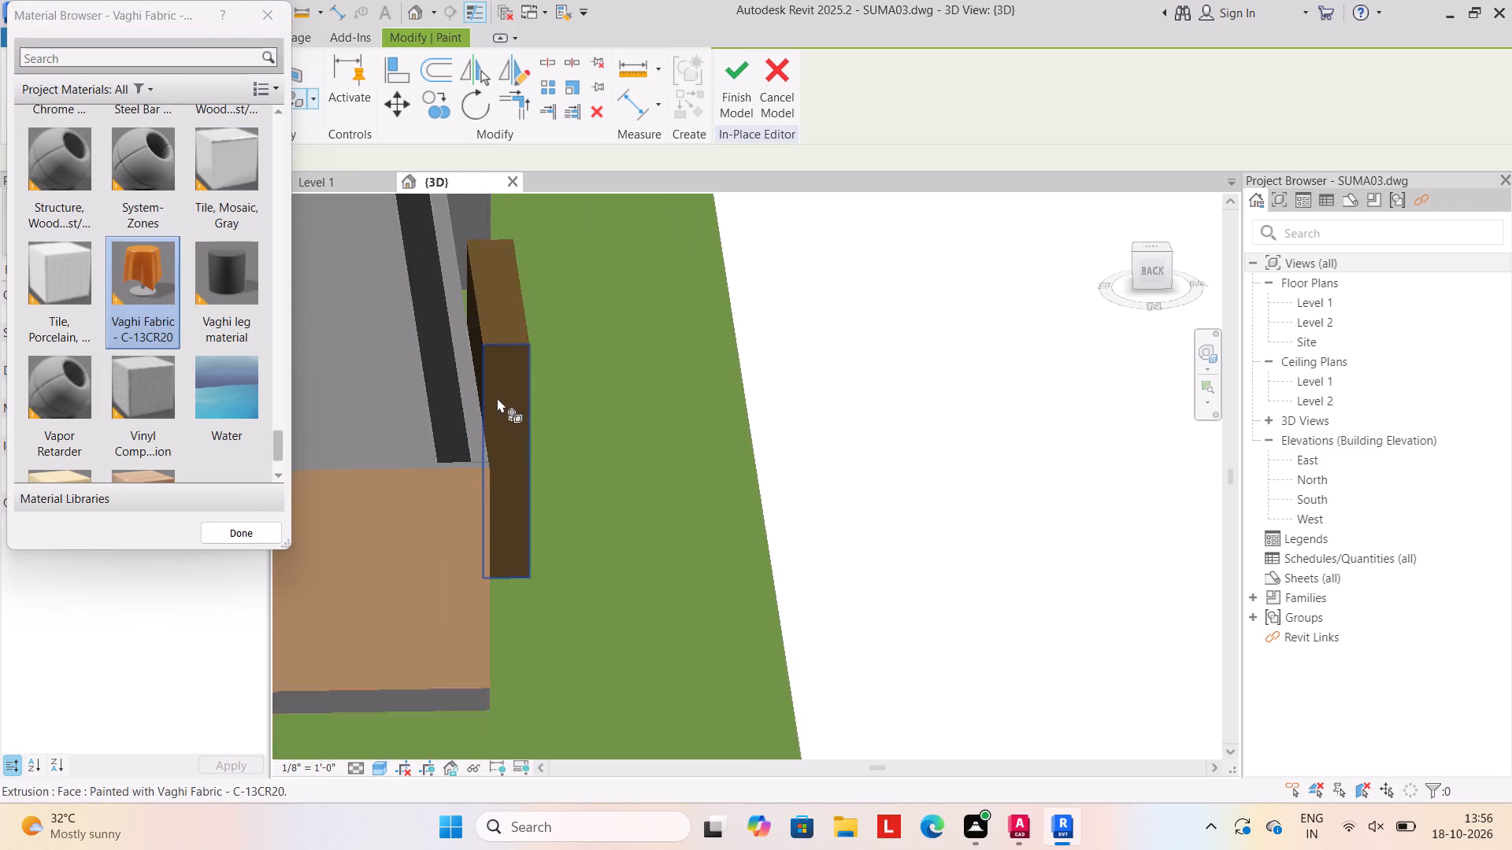
scroll(497, 397, "down", 2)
middle_click_drag(447, 299, 503, 564)
scroll(558, 517, "up", 5)
left_click(517, 508)
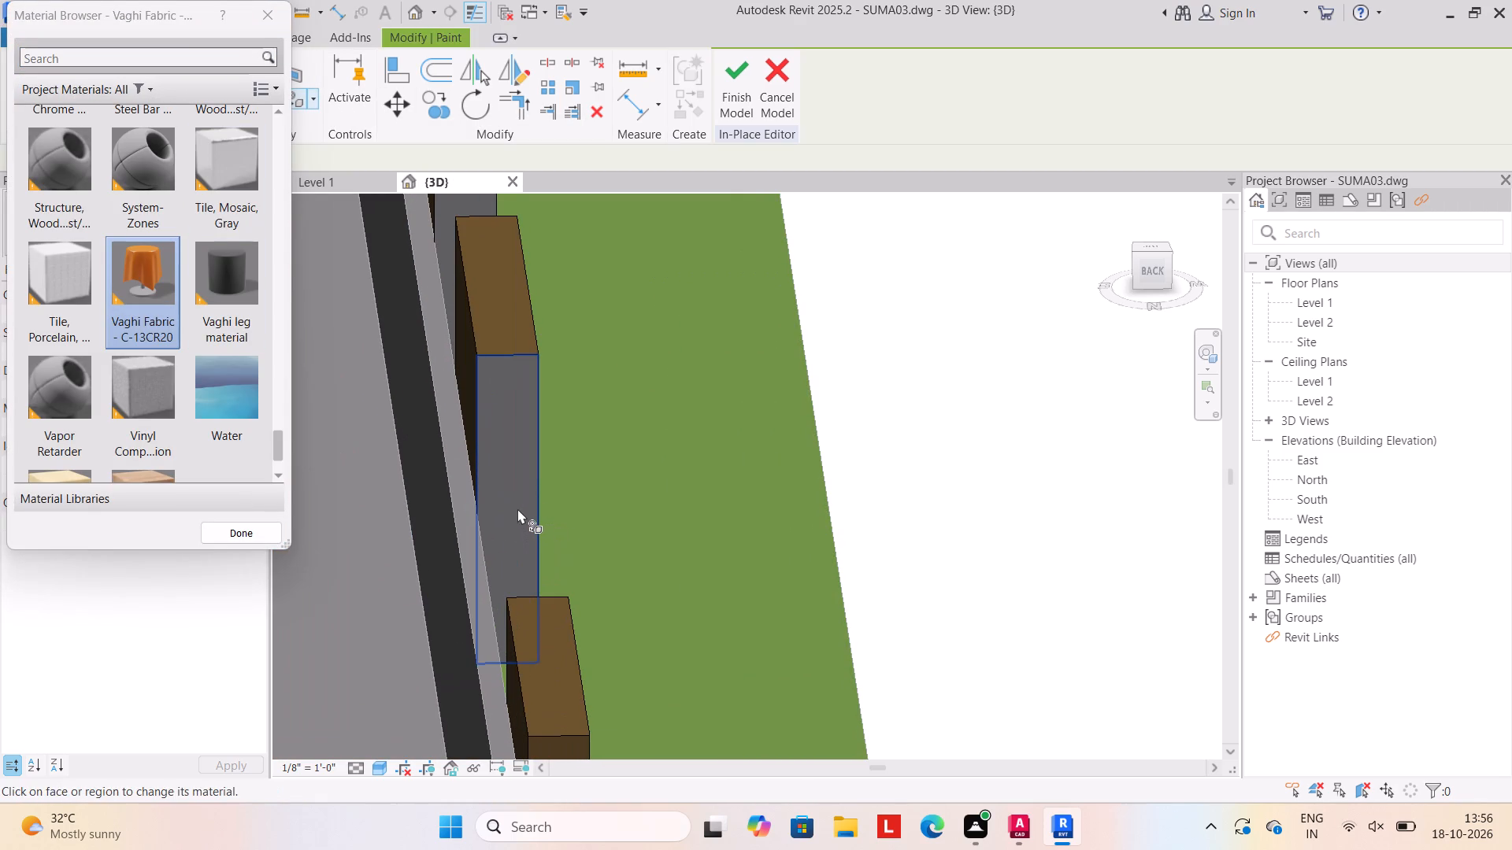
Paint the rear-facing ends of the two left-hand panels nearest the front with Vaghi Fabric - C-13CR20 and finish the in-place model.
scroll(518, 492, "down", 4)
scroll(523, 474, "up", 1)
middle_click_drag(521, 530, 533, 634)
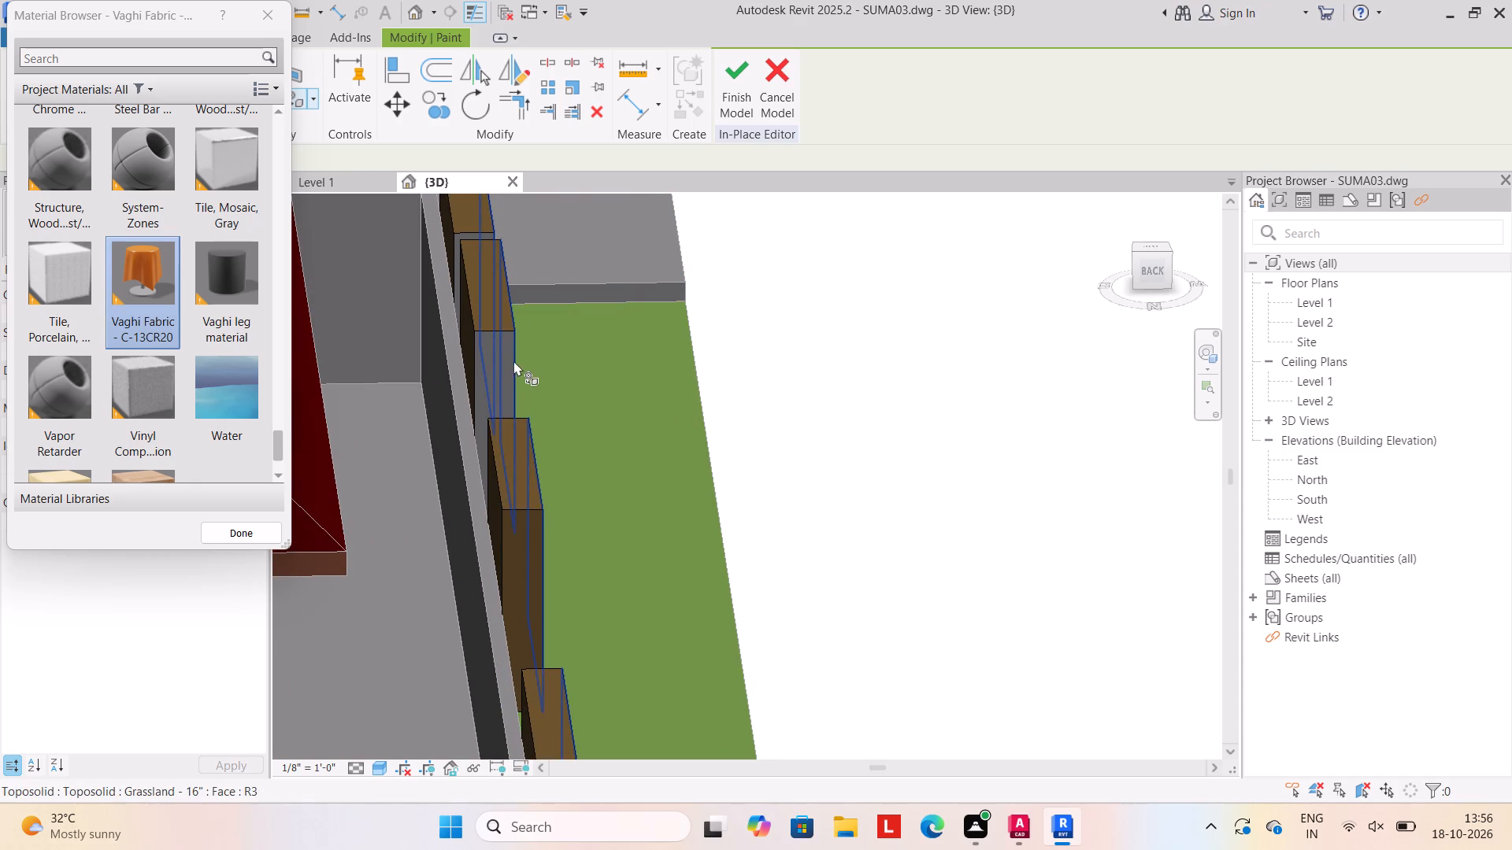
left_click(500, 363)
scroll(502, 372, "down", 5)
middle_click_drag(473, 339, 531, 489)
scroll(559, 452, "up", 3)
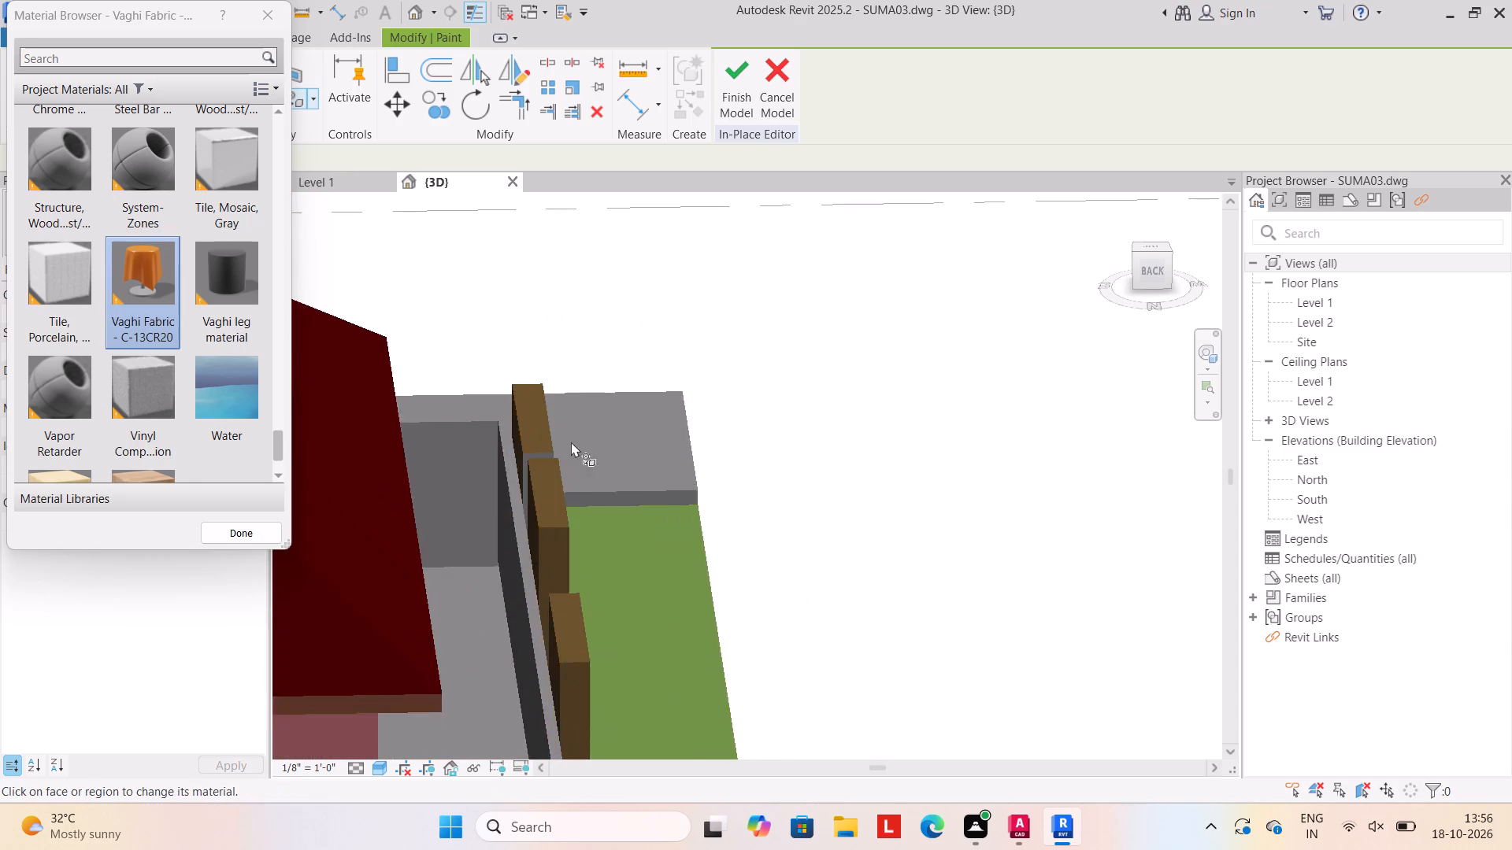
scroll(571, 442, "up", 11)
left_click(424, 469)
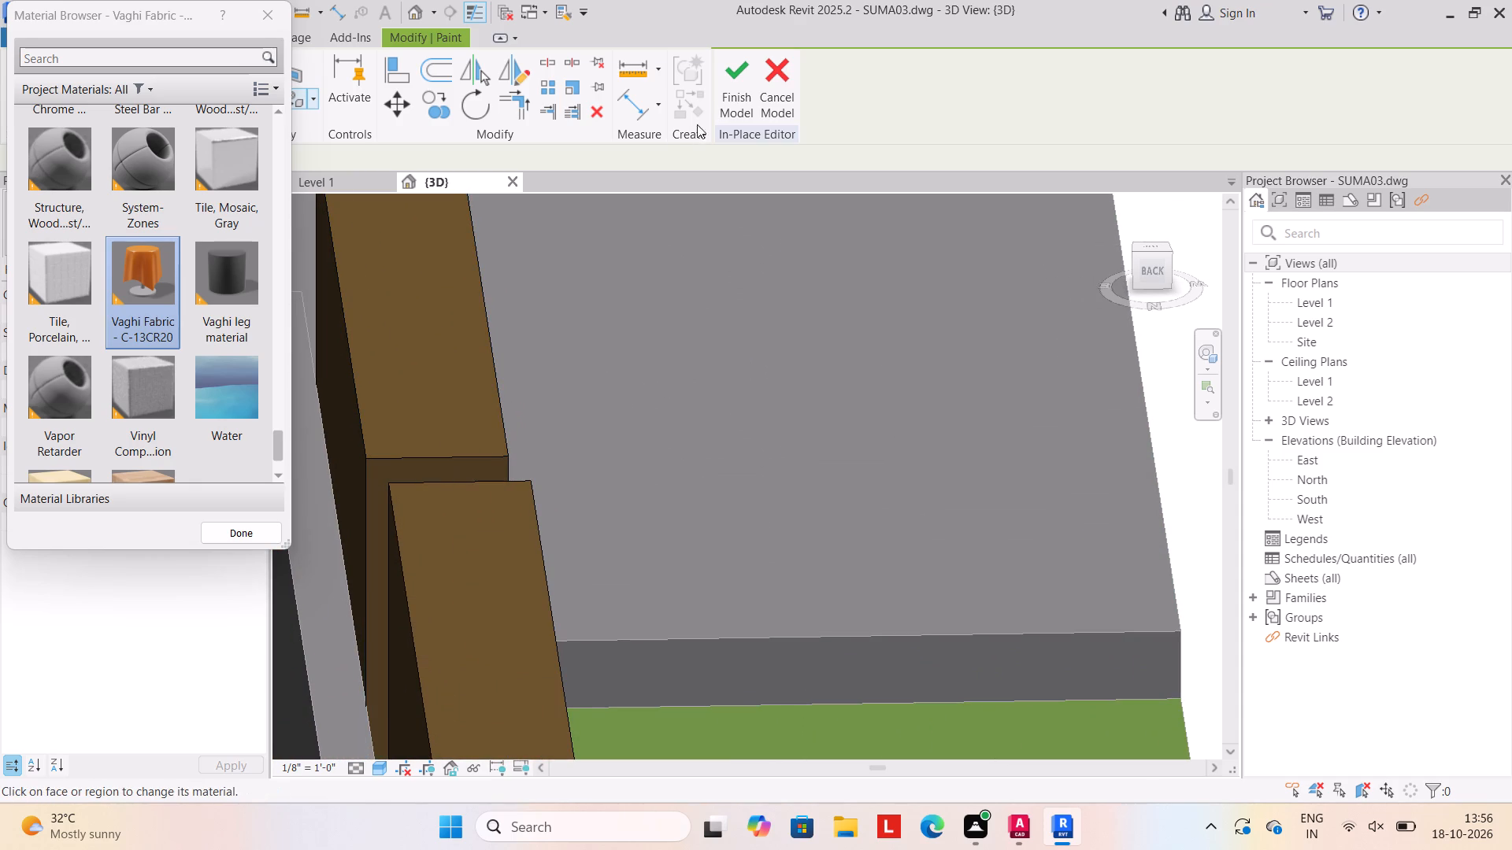
left_click(736, 94)
Examine the house, compound walls and painted side-wall panels in 3D from the rear, the sides, the front and beneath.
scroll(633, 477, "down", 9)
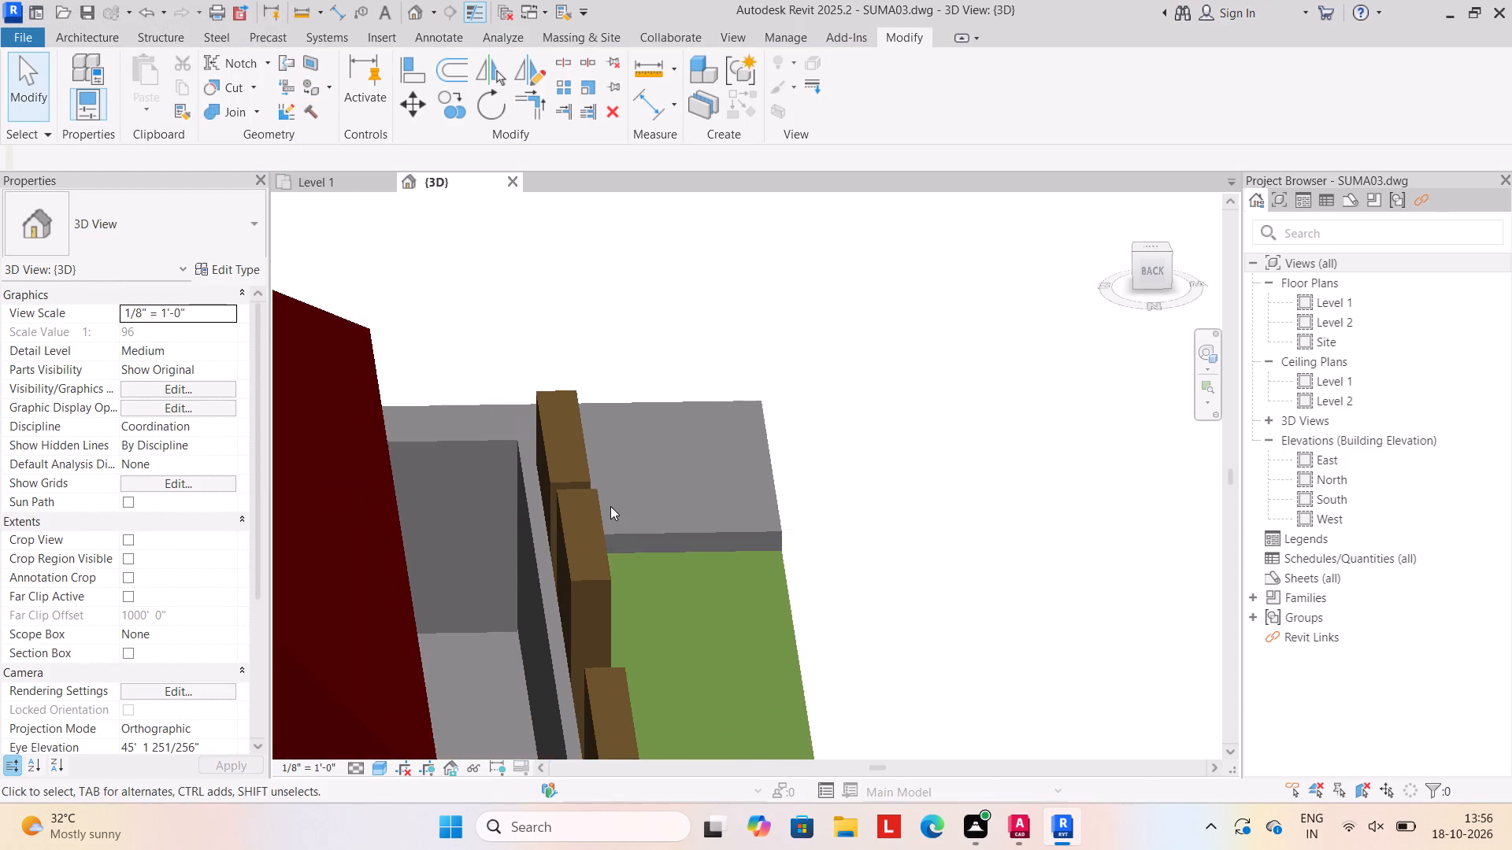
scroll(606, 514, "down", 11)
middle_click_drag(604, 523, 653, 306)
scroll(658, 308, "up", 1)
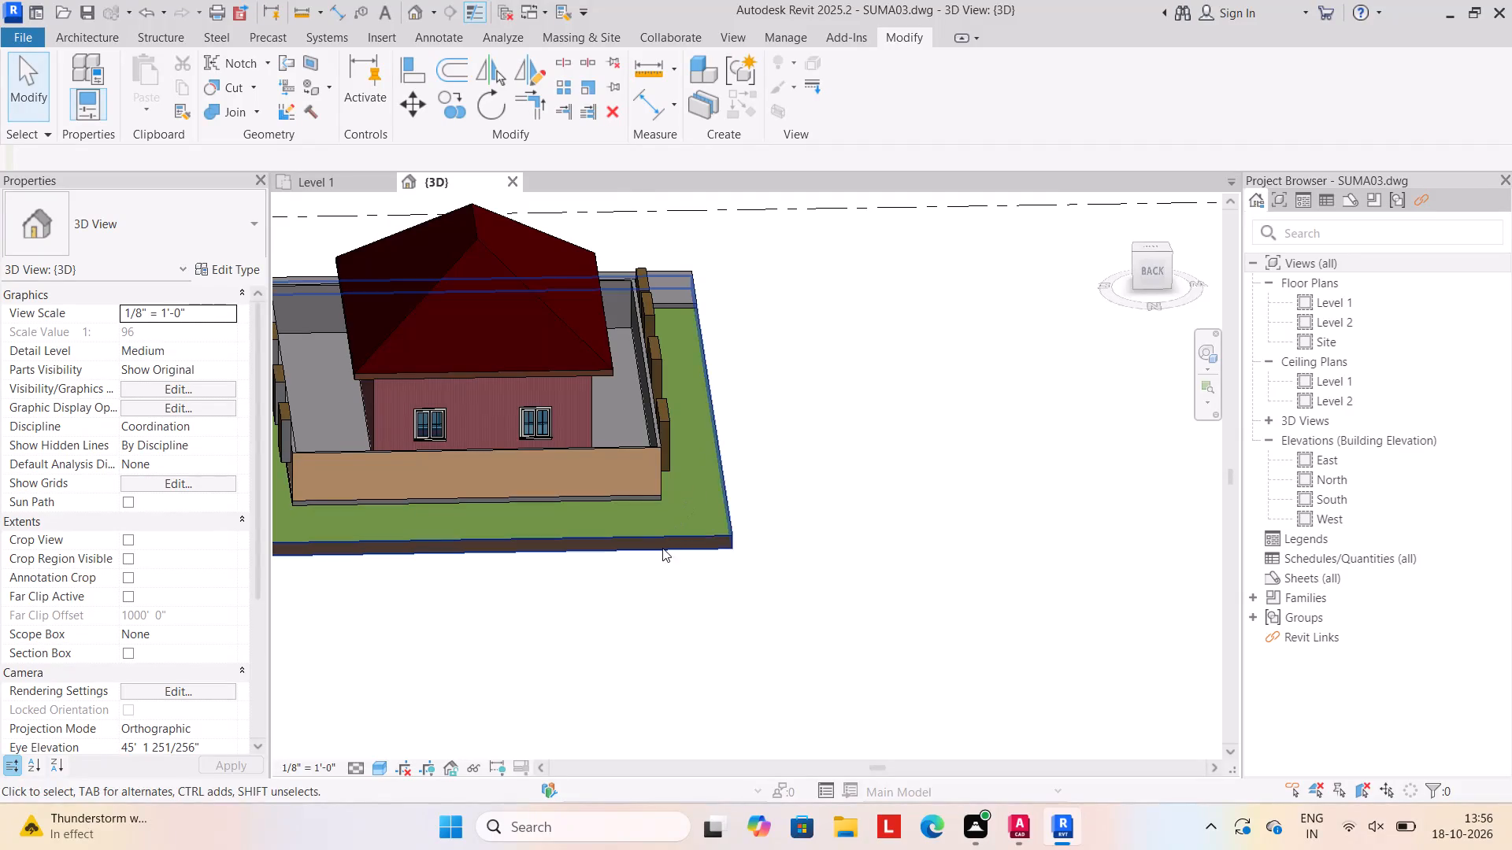
middle_click_drag(713, 547, 372, 458, "shift")
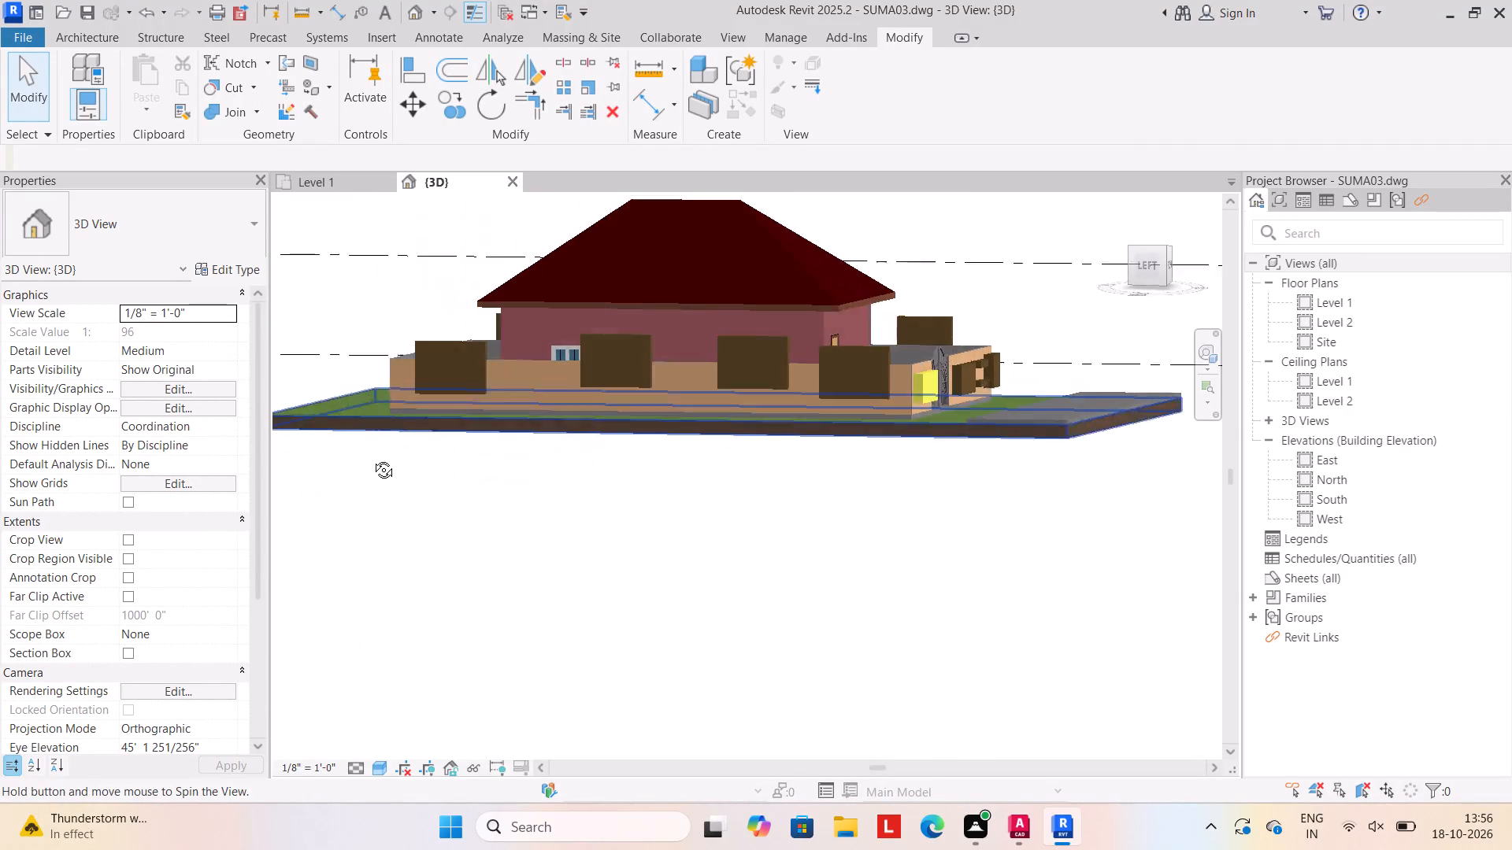
middle_click_drag(372, 458, 370, 457, "shift")
middle_click_drag(695, 518, 423, 586, "shift")
scroll(424, 587, "up", 1)
middle_click_drag(719, 657, 791, 658, "shift")
middle_click_drag(794, 546, 490, 593)
middle_click_drag(622, 615, 603, 655, "shift")
scroll(603, 654, "up", 1)
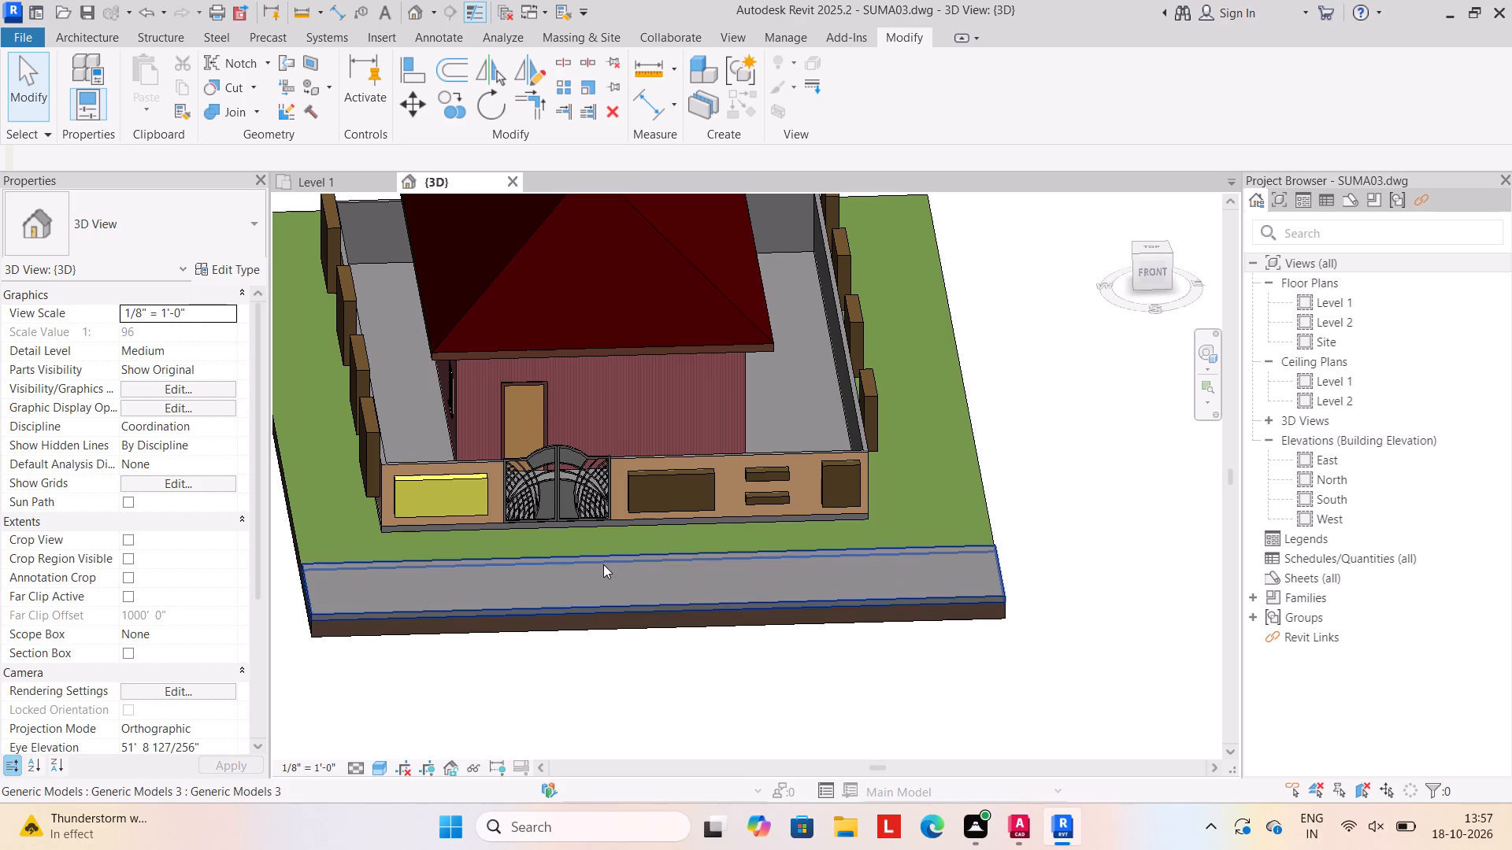
scroll(603, 565, "down", 1)
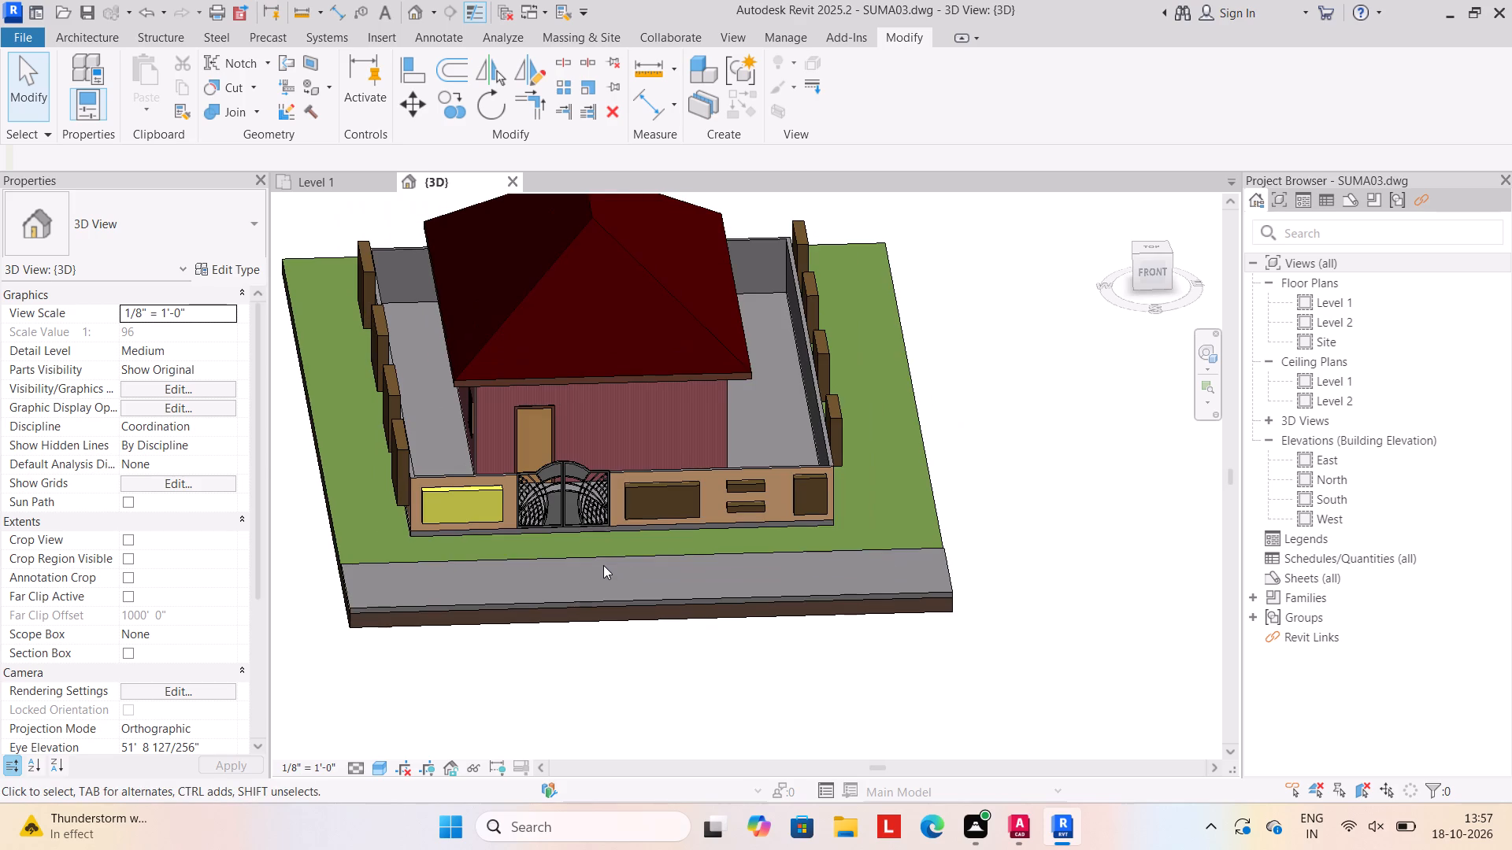
scroll(603, 565, "down", 1)
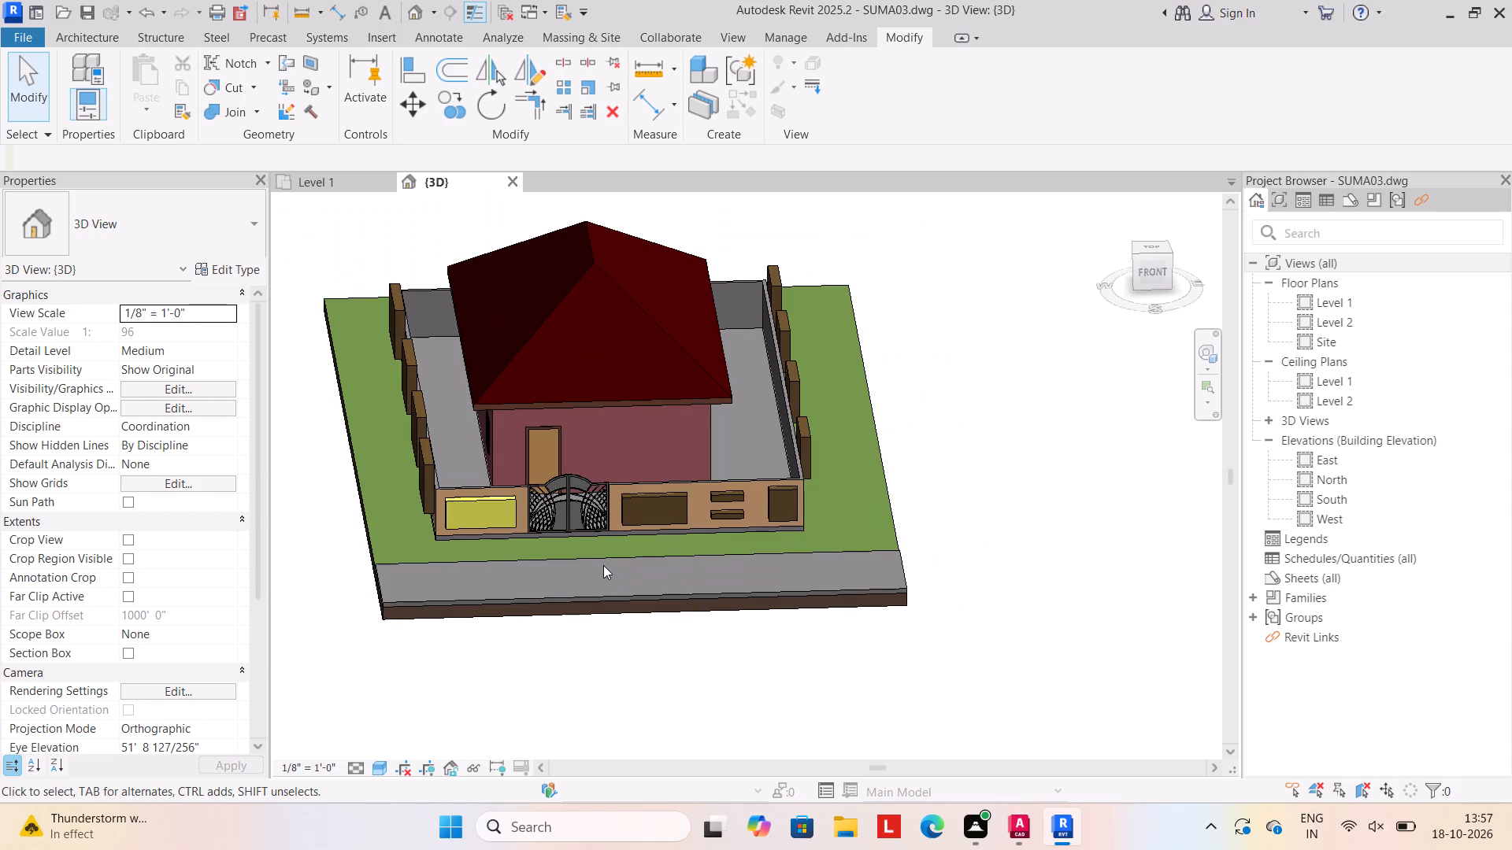
scroll(603, 565, "down", 1)
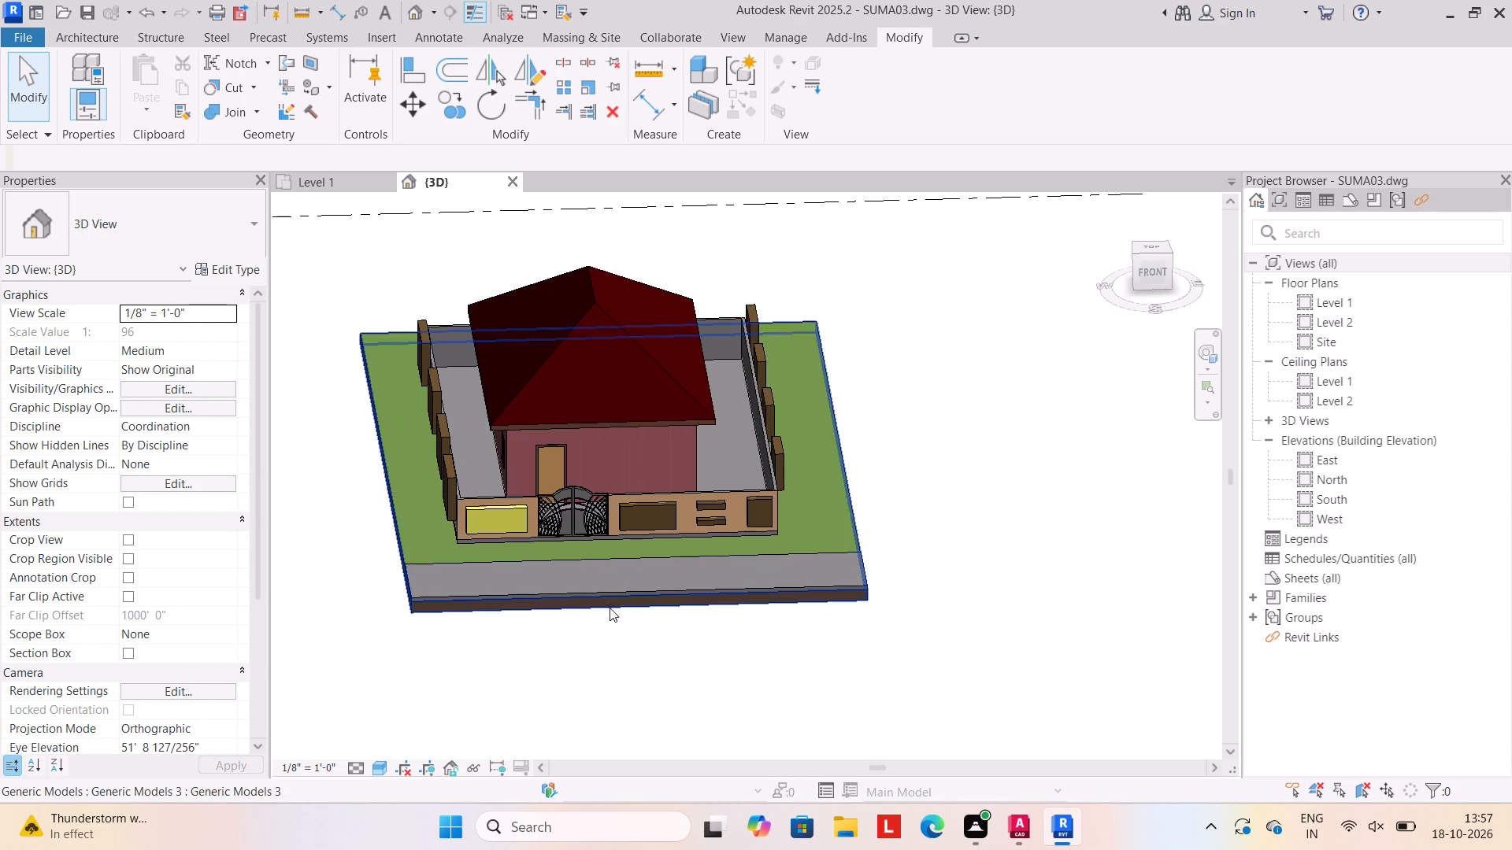
middle_click_drag(610, 671, 568, 559, "shift")
middle_click_drag(581, 567, 579, 578, "shift")
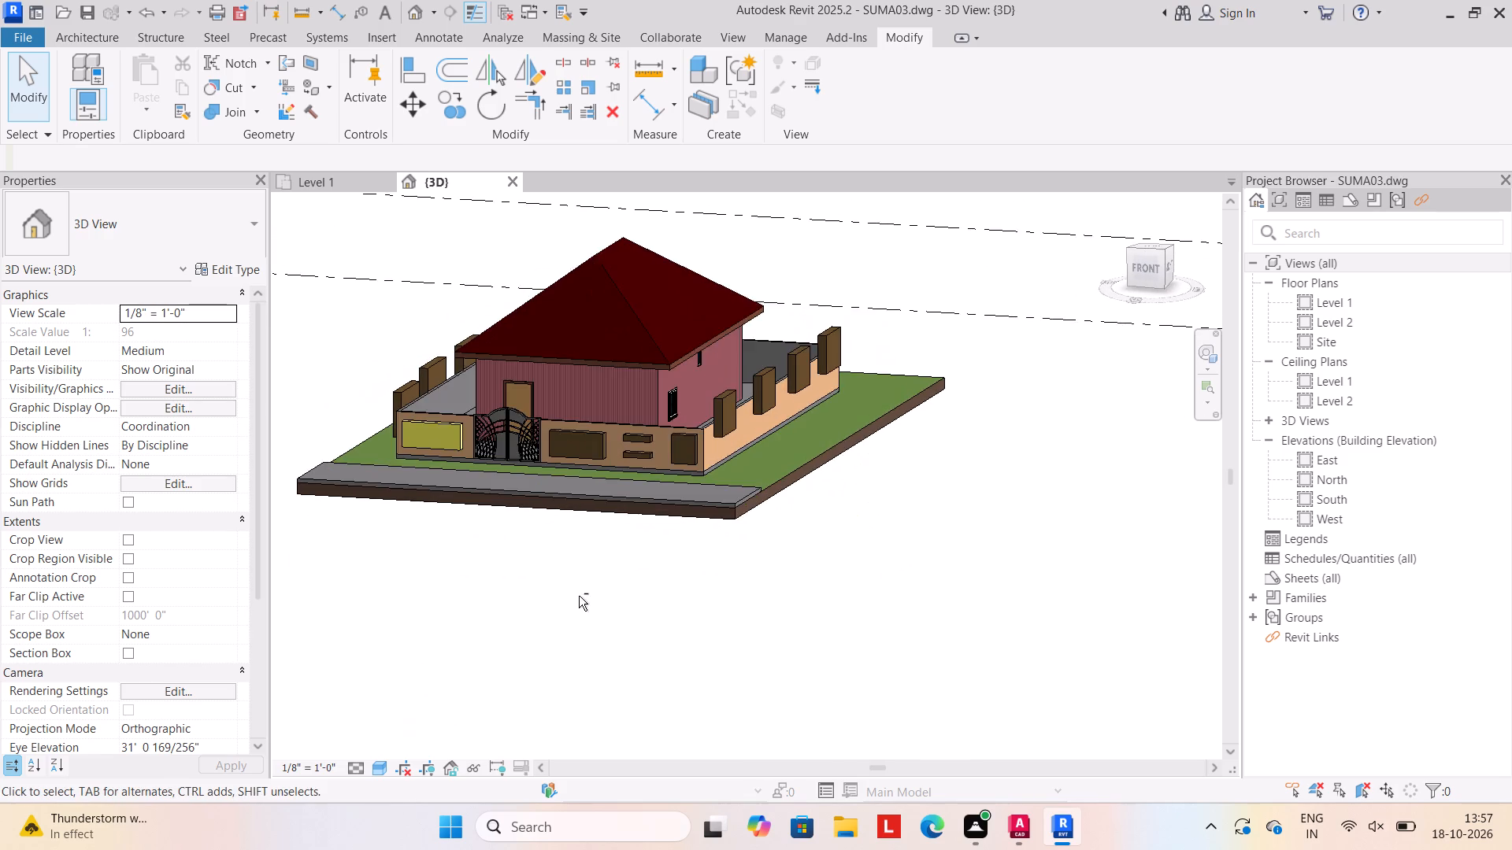
middle_click_drag(483, 612, 610, 450, "shift")
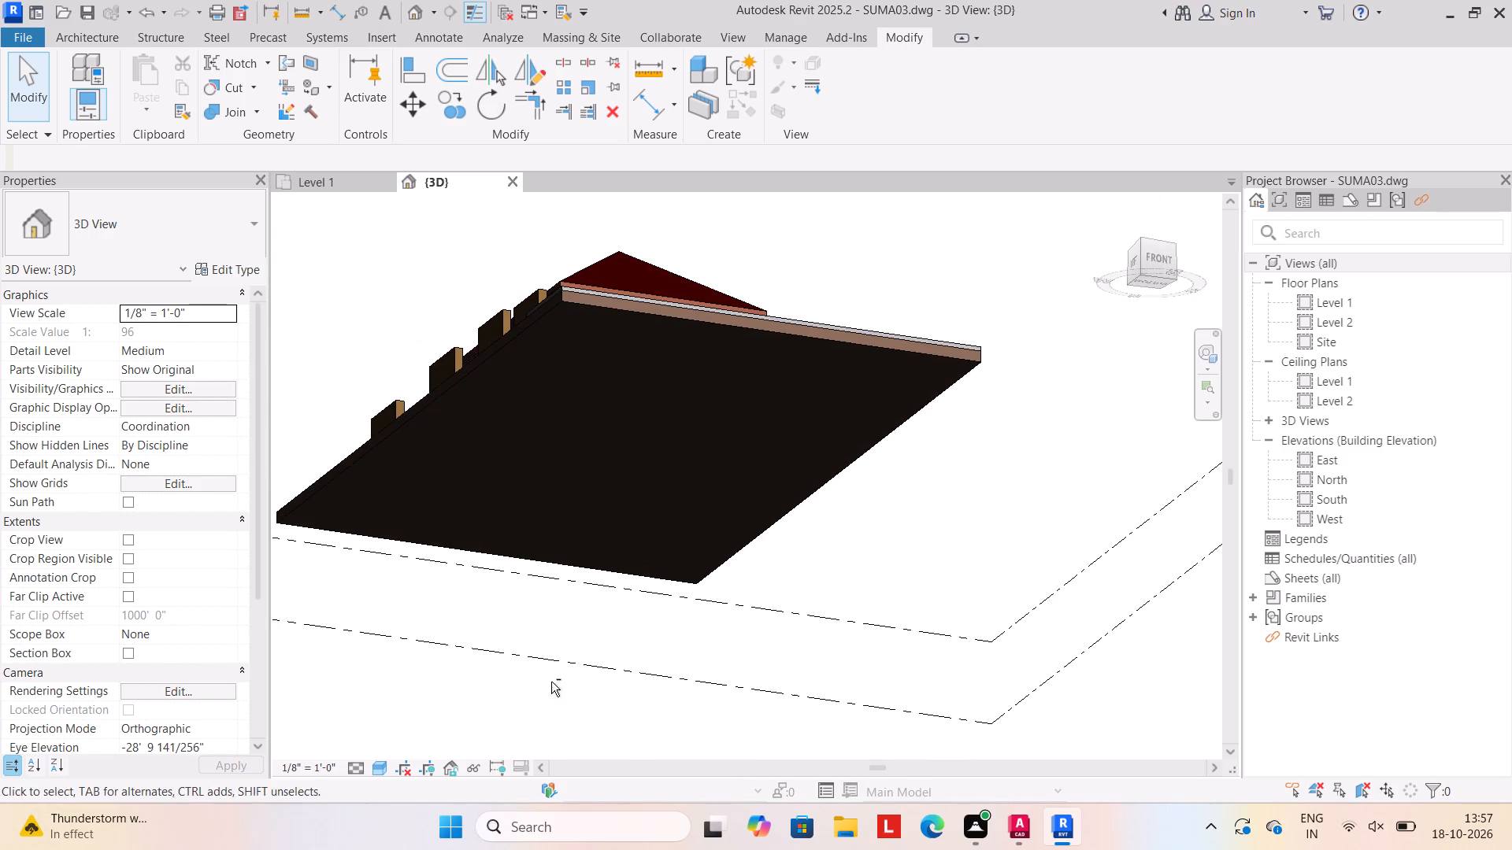
middle_click(551, 682, "shift")
middle_click_drag(543, 586, 480, 728, "shift")
middle_click_drag(539, 532, 534, 599, "shift")
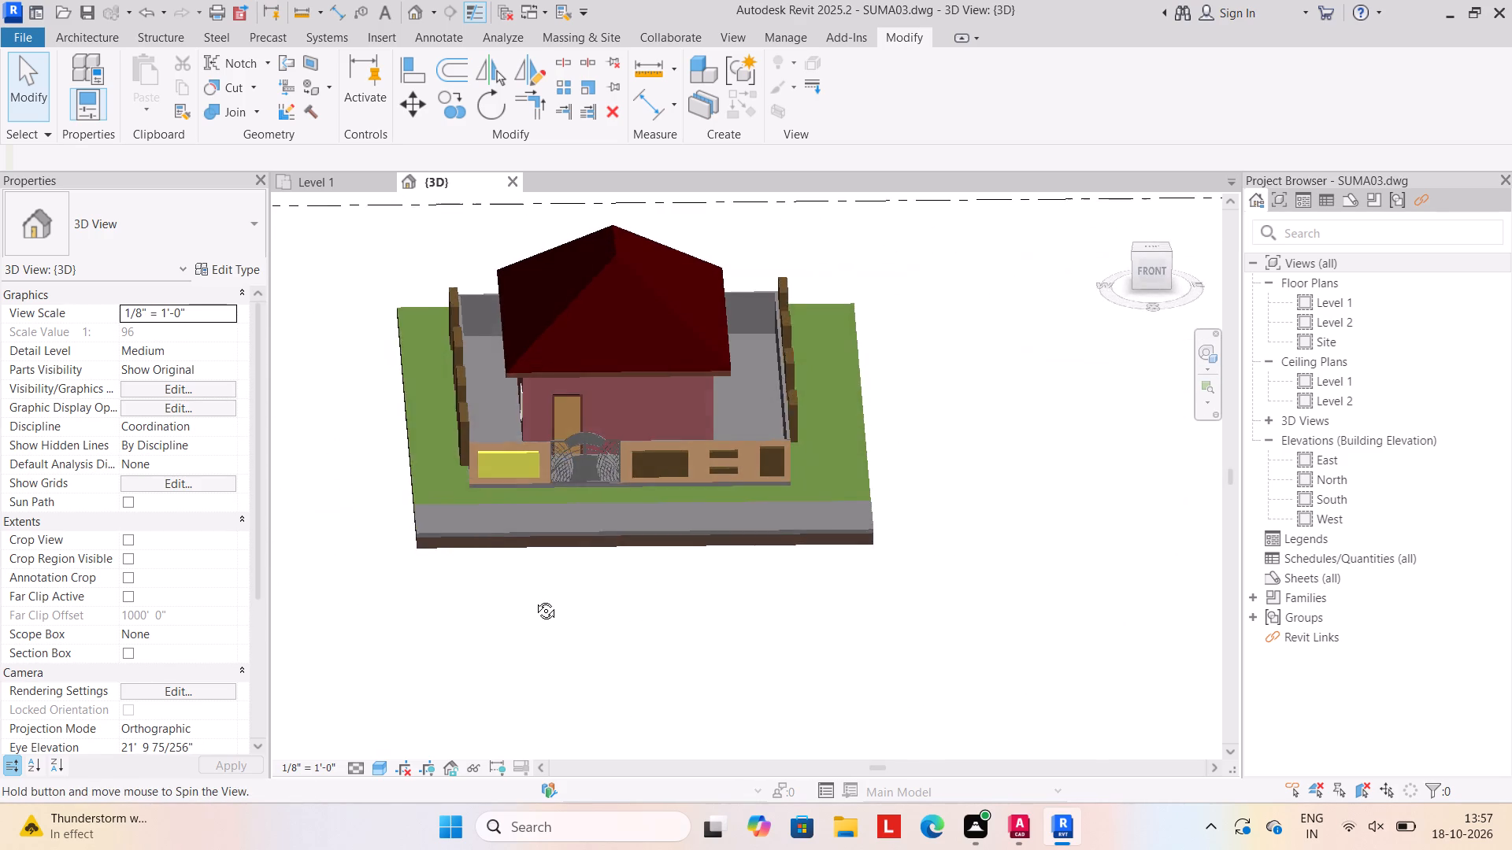
middle_click_drag(534, 599, 533, 575, "shift")
scroll(549, 534, "up", 2)
middle_click_drag(550, 527, 534, 570, "shift")
middle_click_drag(553, 478, 543, 555)
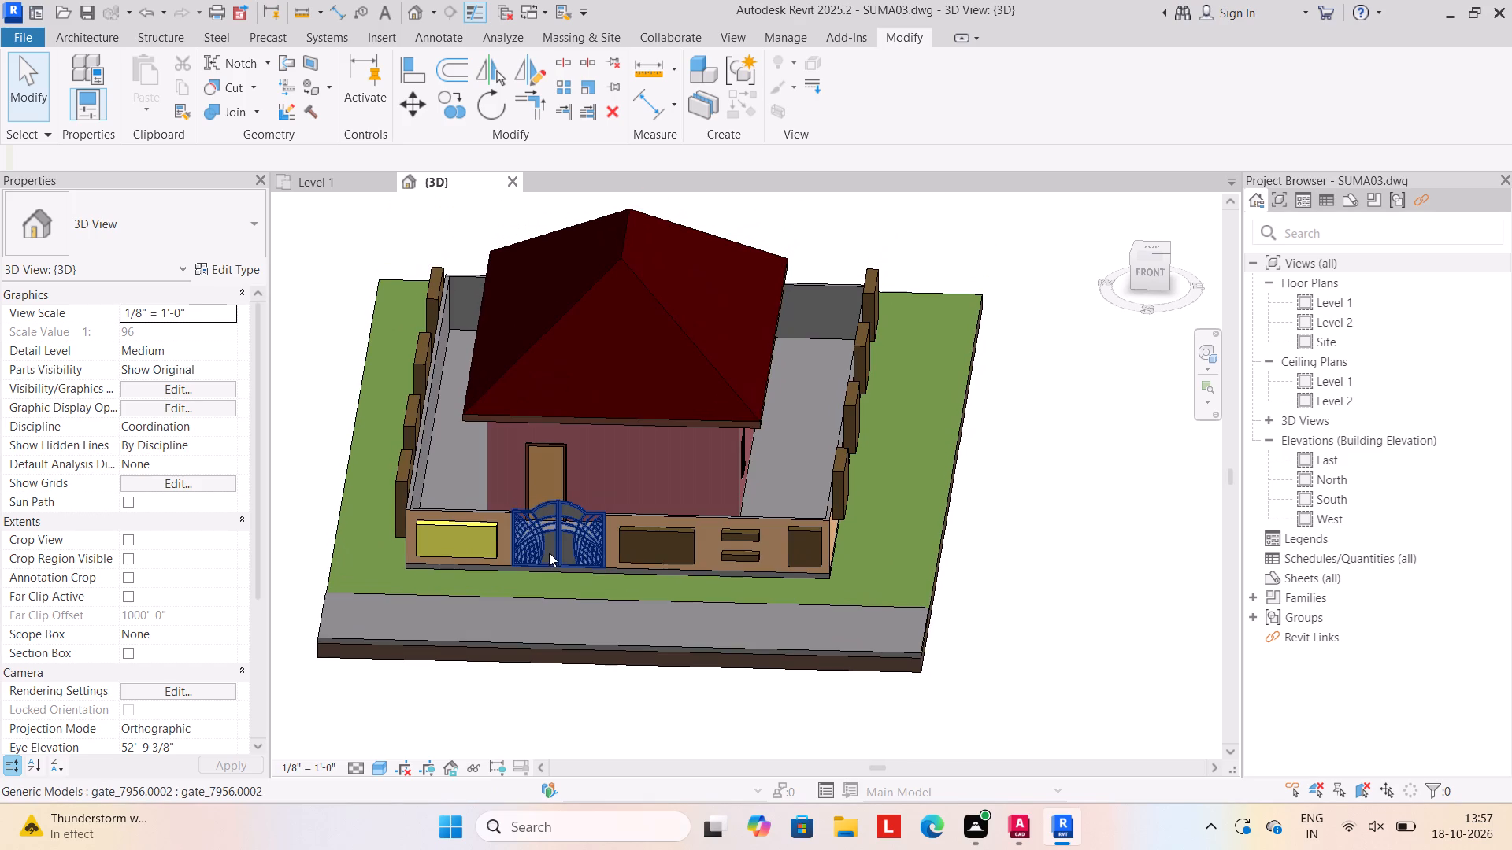
scroll(548, 550, "down", 1)
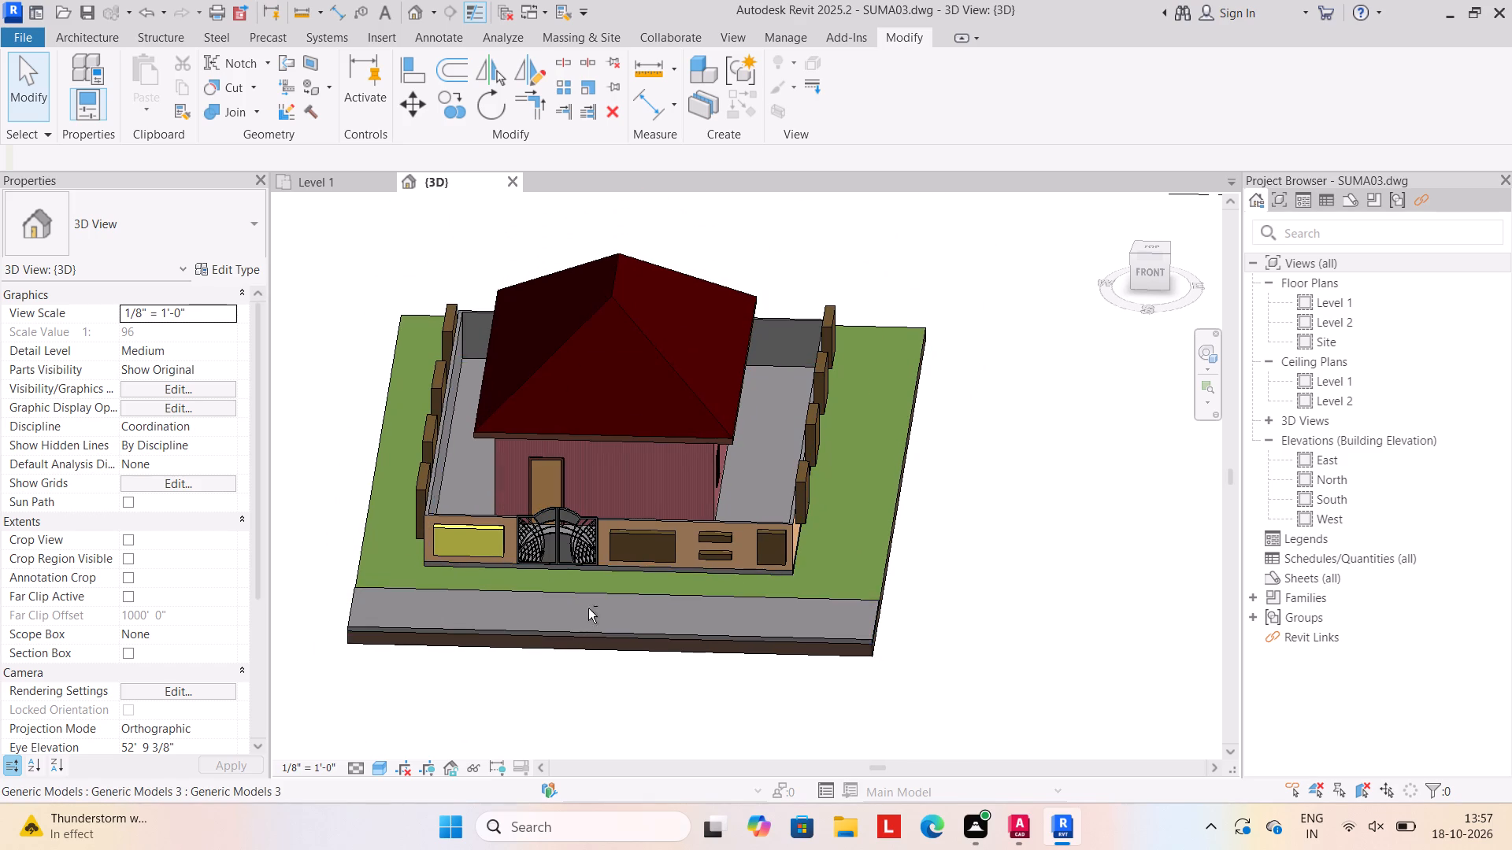
middle_click_drag(591, 602, 602, 583, "shift")
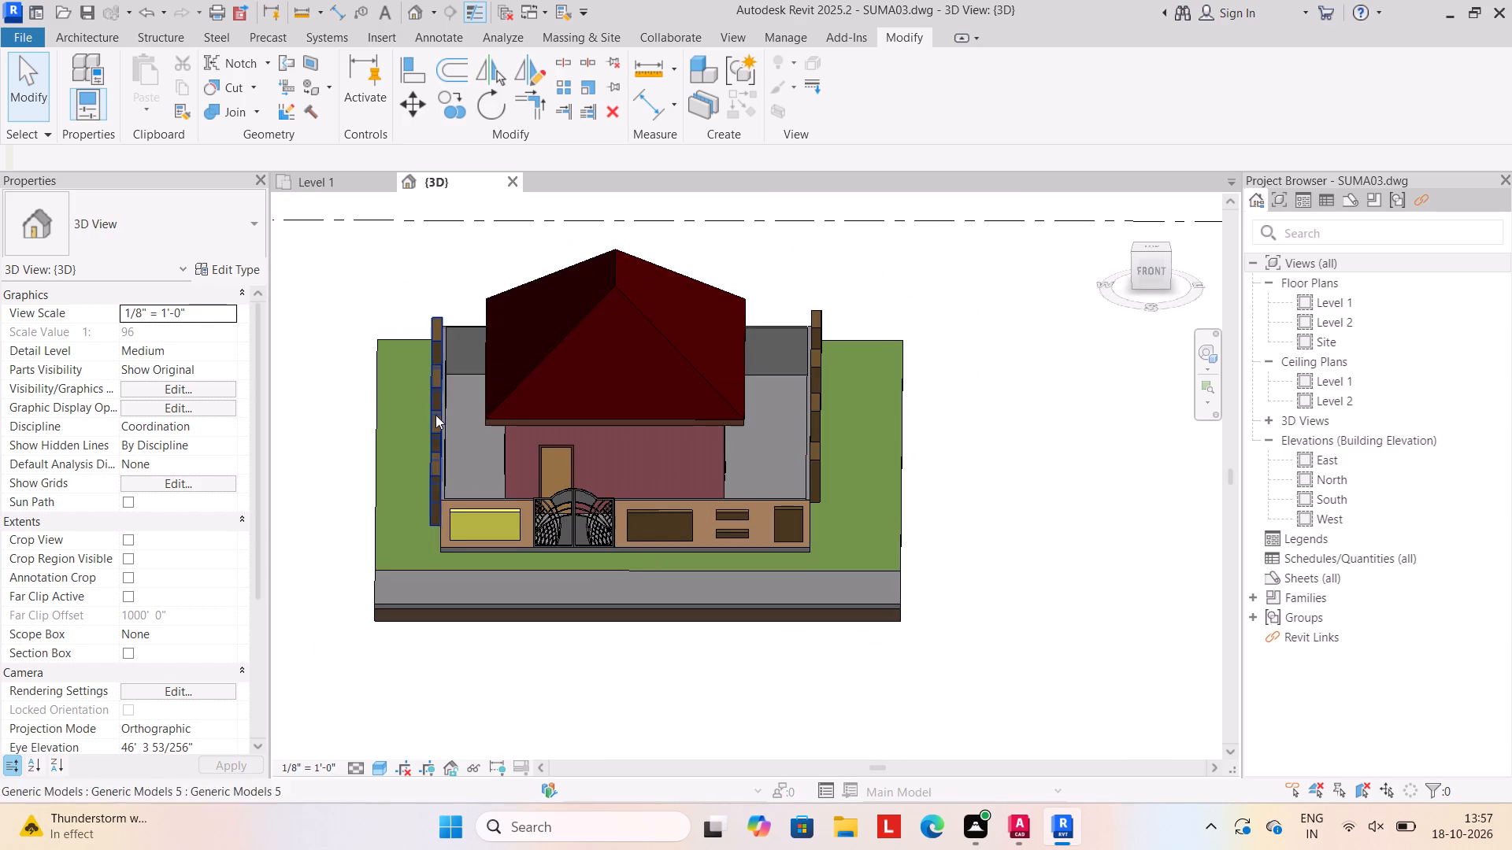
scroll(553, 475, "down", 2)
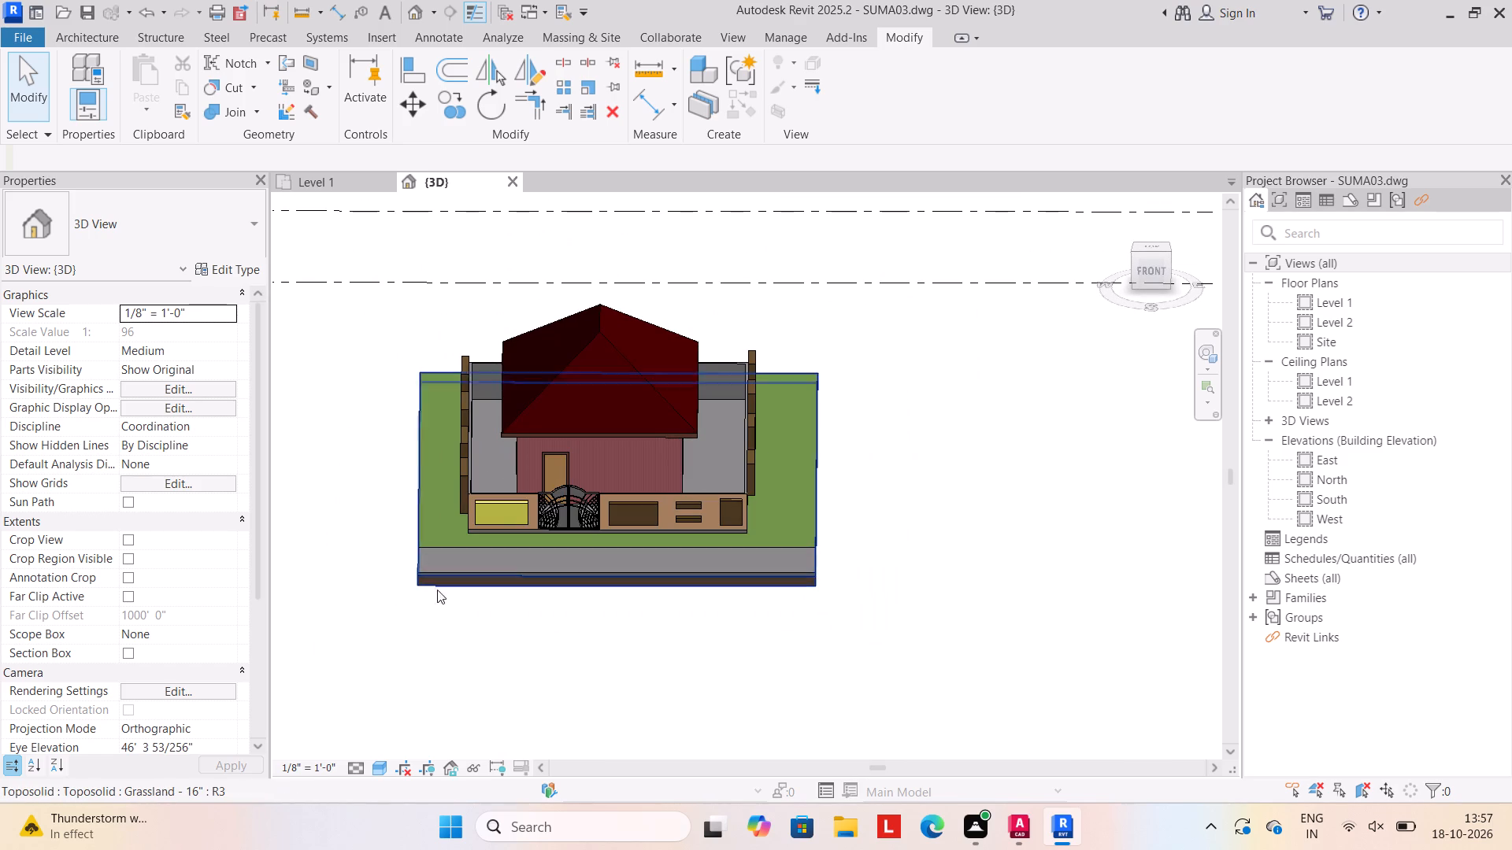